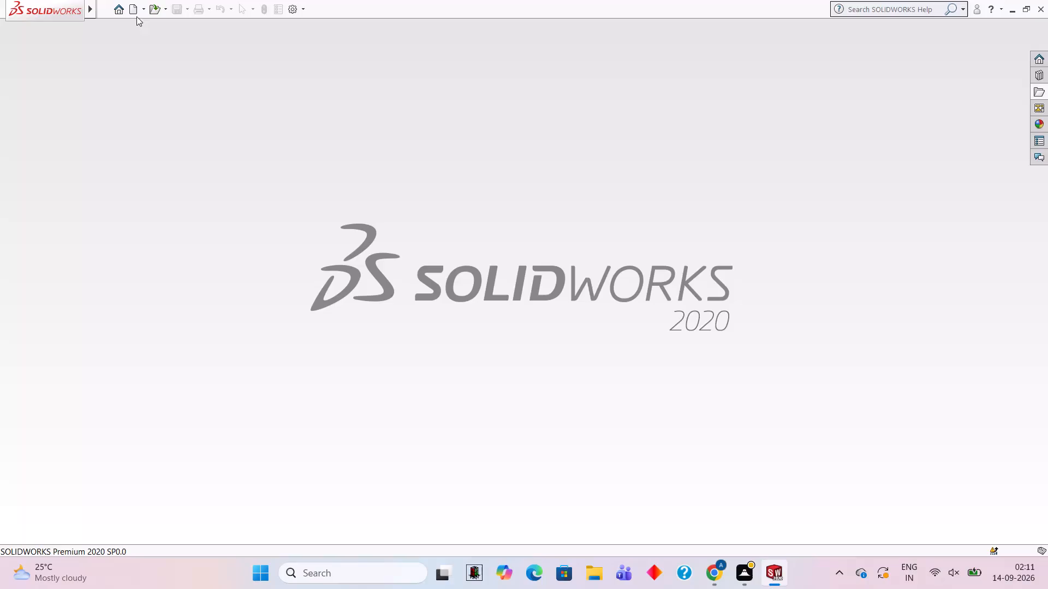
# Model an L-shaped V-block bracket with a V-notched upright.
# Create a new part document.
pyautogui.click(136, 10)
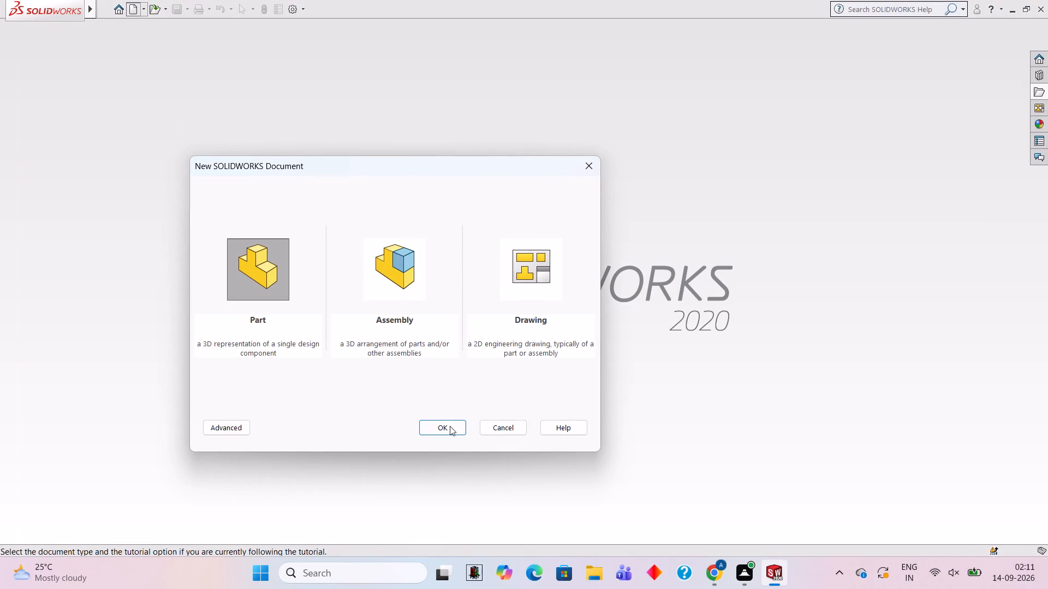
pyautogui.click(445, 425)
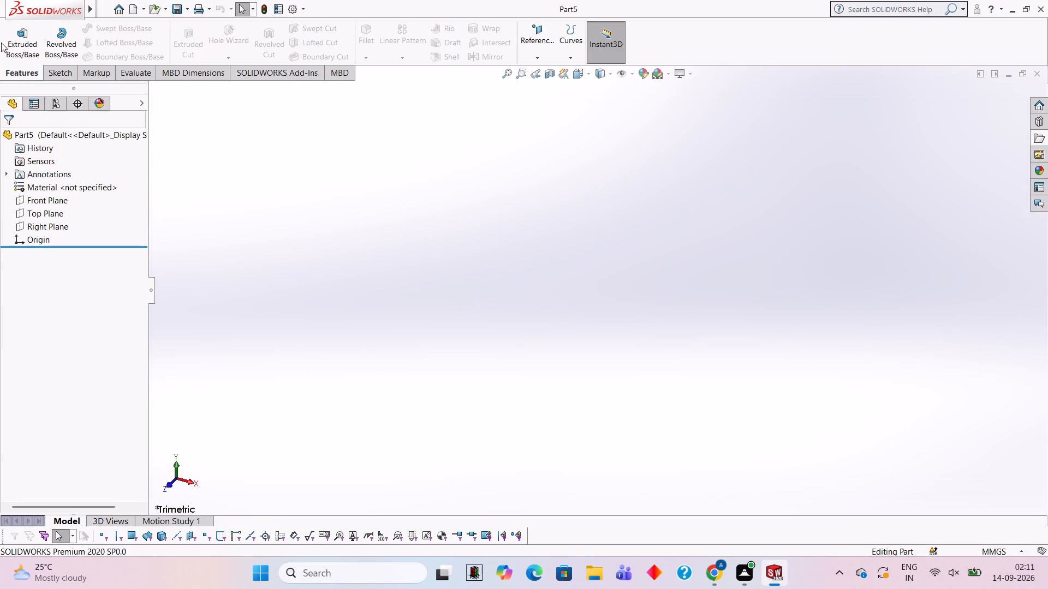
# Start a sketch on the Front Plane.
pyautogui.click(61, 67)
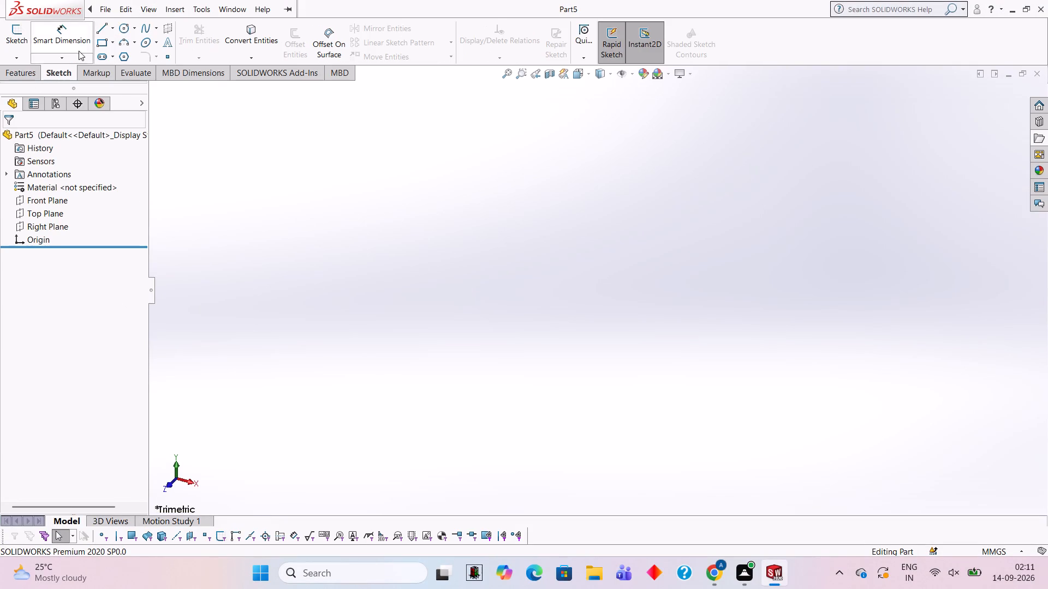
pyautogui.click(41, 205)
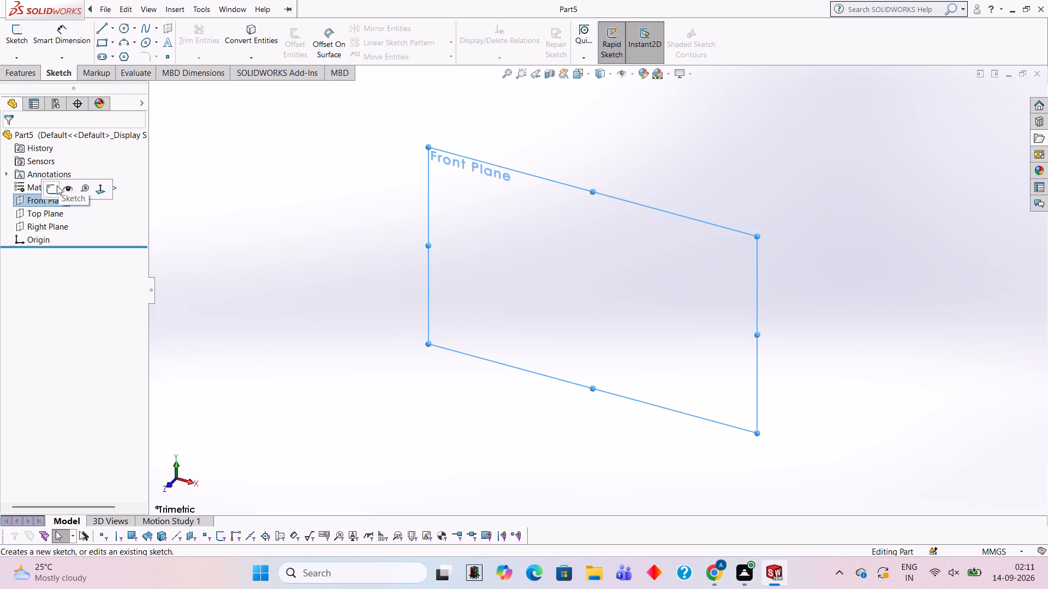
pyautogui.click(49, 185)
pyautogui.click(451, 233)
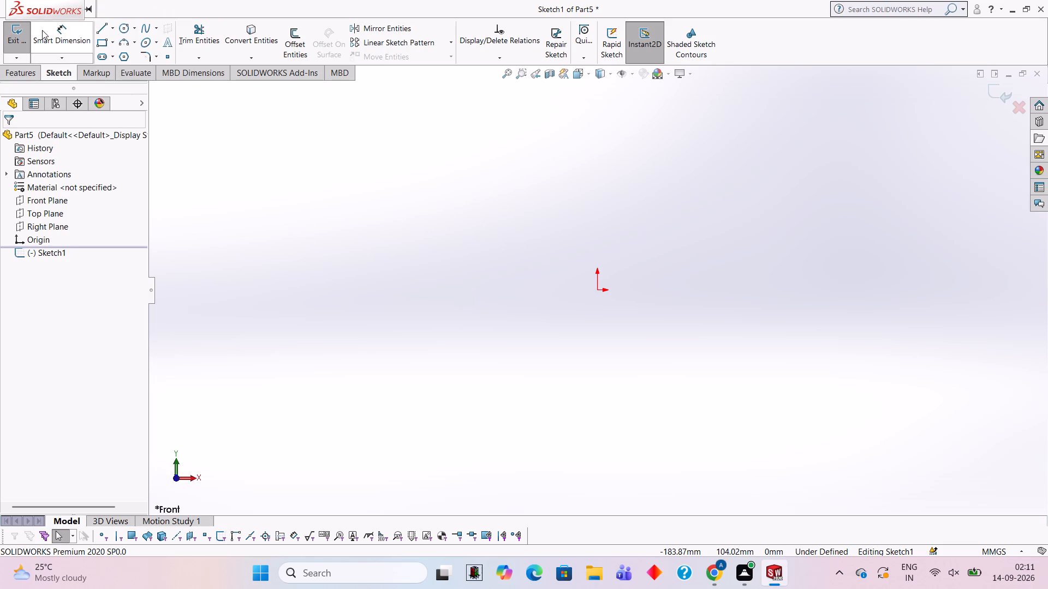
# Draw a 50 mm vertical line down from the origin, continued by an 80 mm horizontal base line in the +X direction.
pyautogui.click(103, 34)
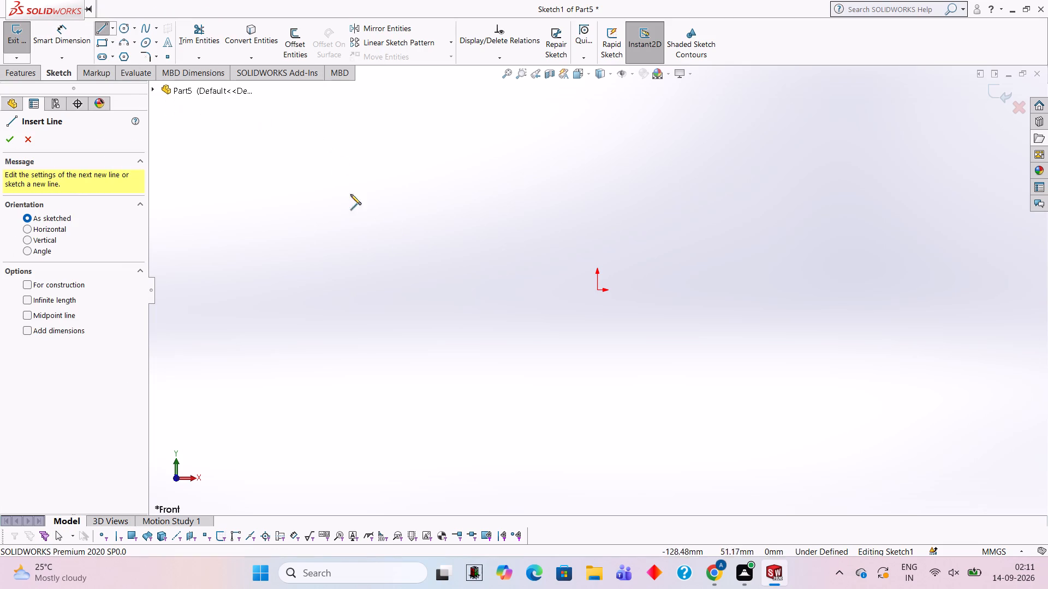
pyautogui.click(597, 288)
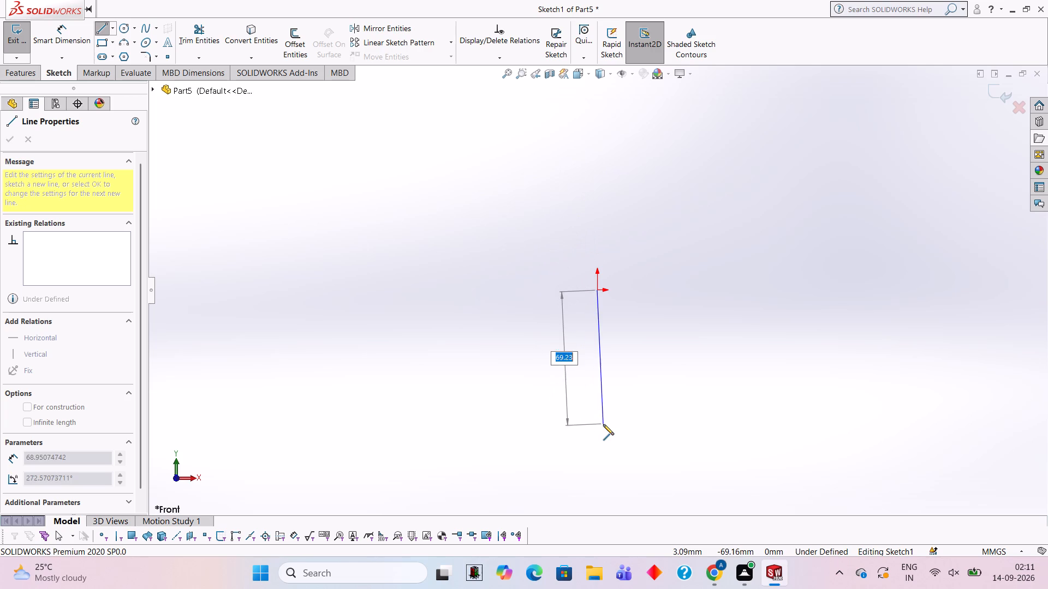
pyautogui.write('50')
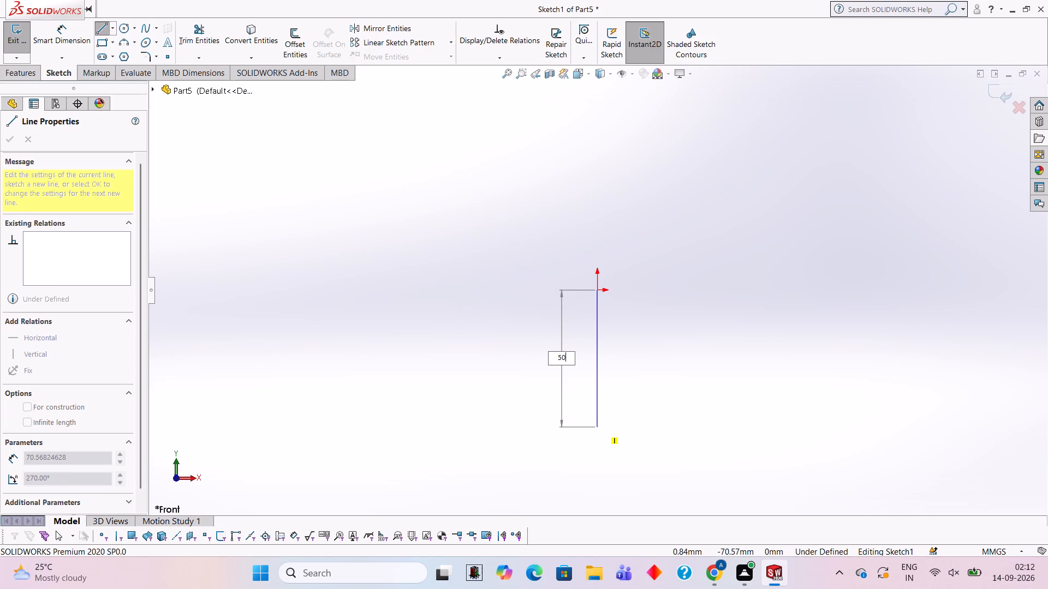
pyautogui.press('Return')
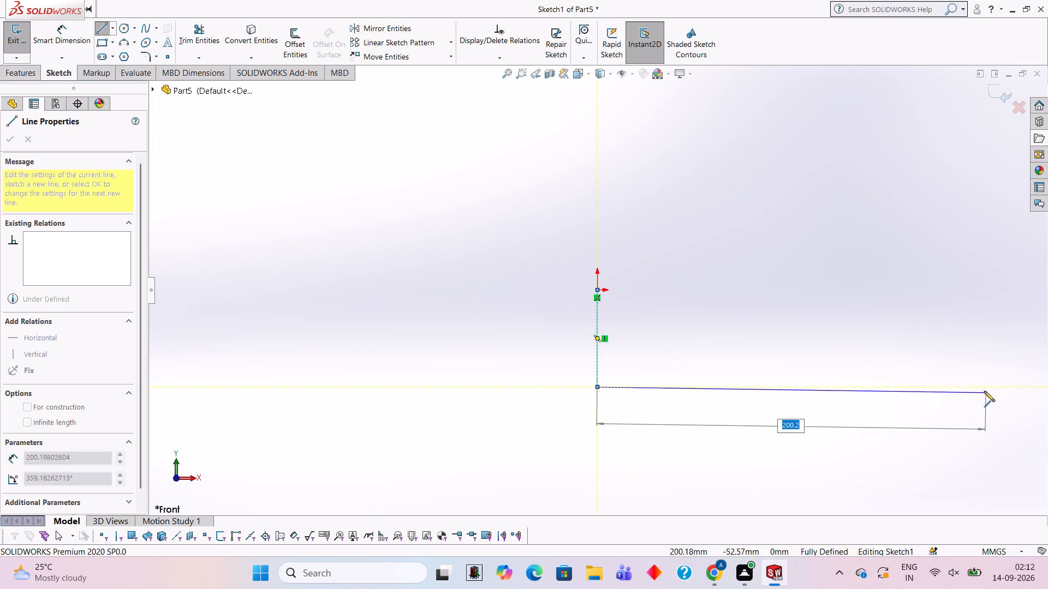
pyautogui.write('80')
pyautogui.press('Return')
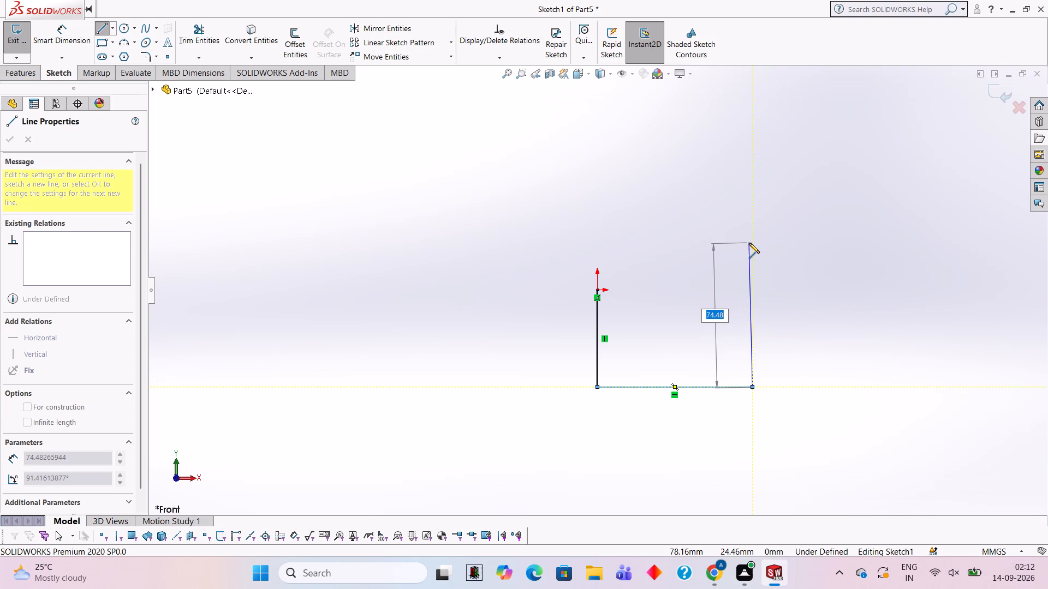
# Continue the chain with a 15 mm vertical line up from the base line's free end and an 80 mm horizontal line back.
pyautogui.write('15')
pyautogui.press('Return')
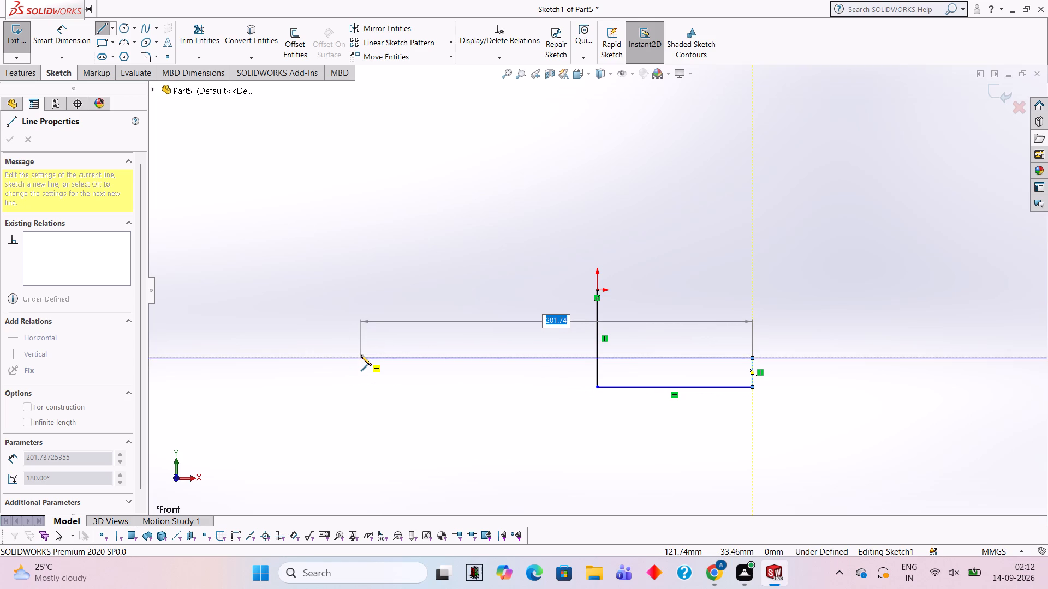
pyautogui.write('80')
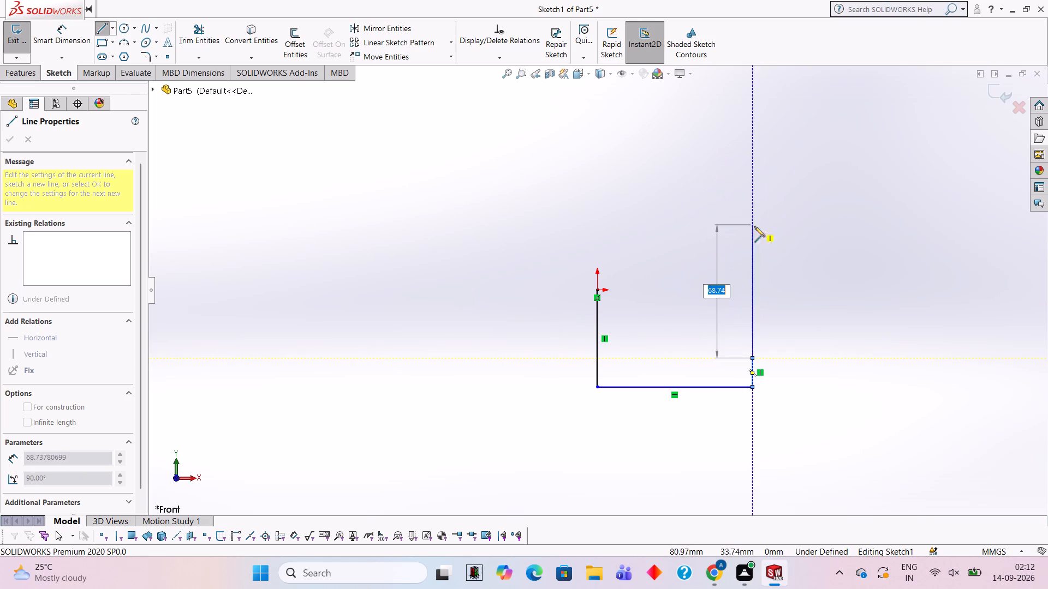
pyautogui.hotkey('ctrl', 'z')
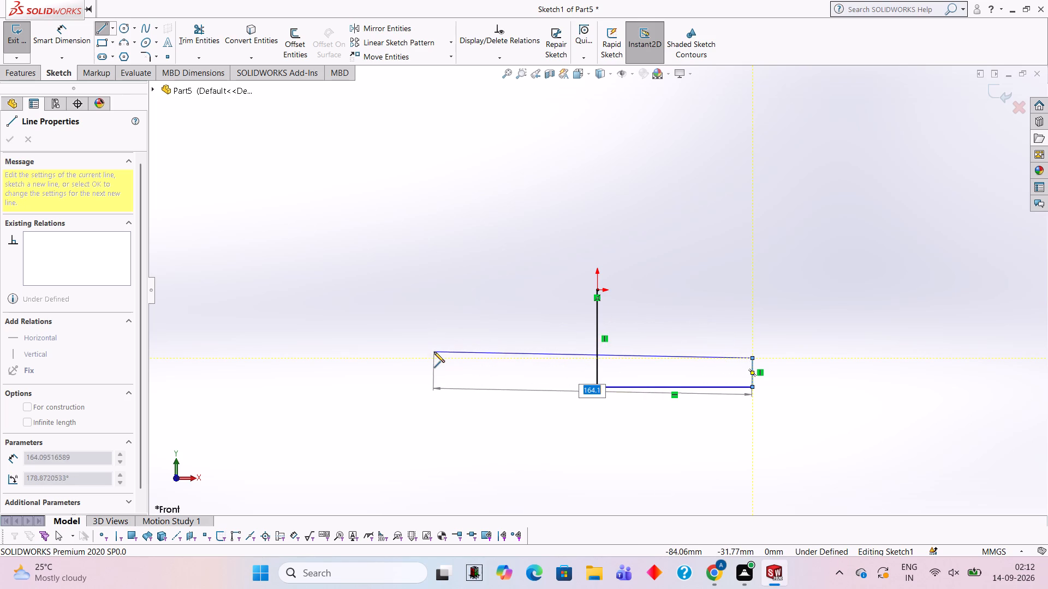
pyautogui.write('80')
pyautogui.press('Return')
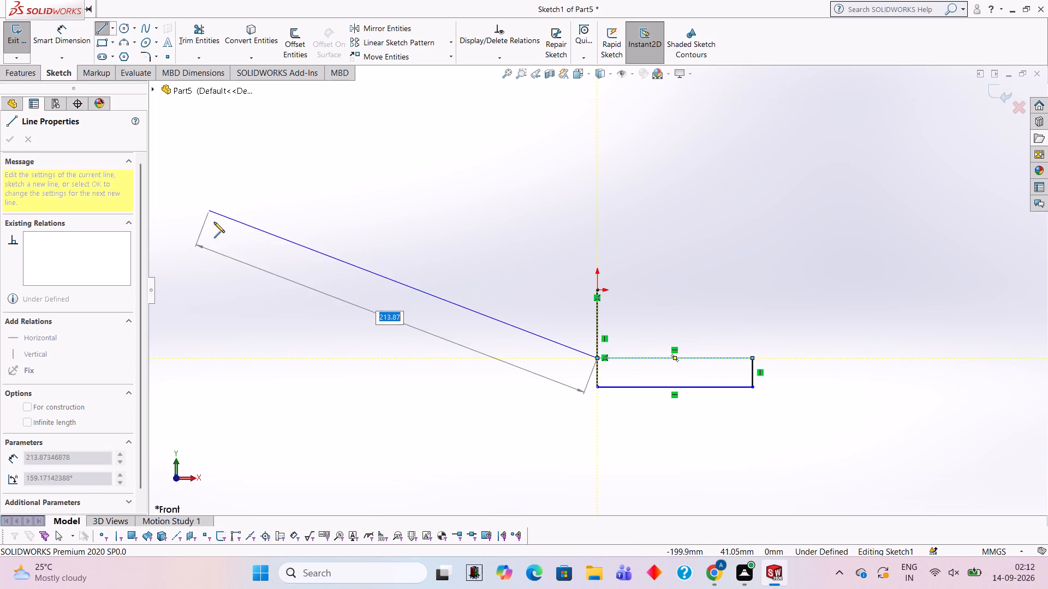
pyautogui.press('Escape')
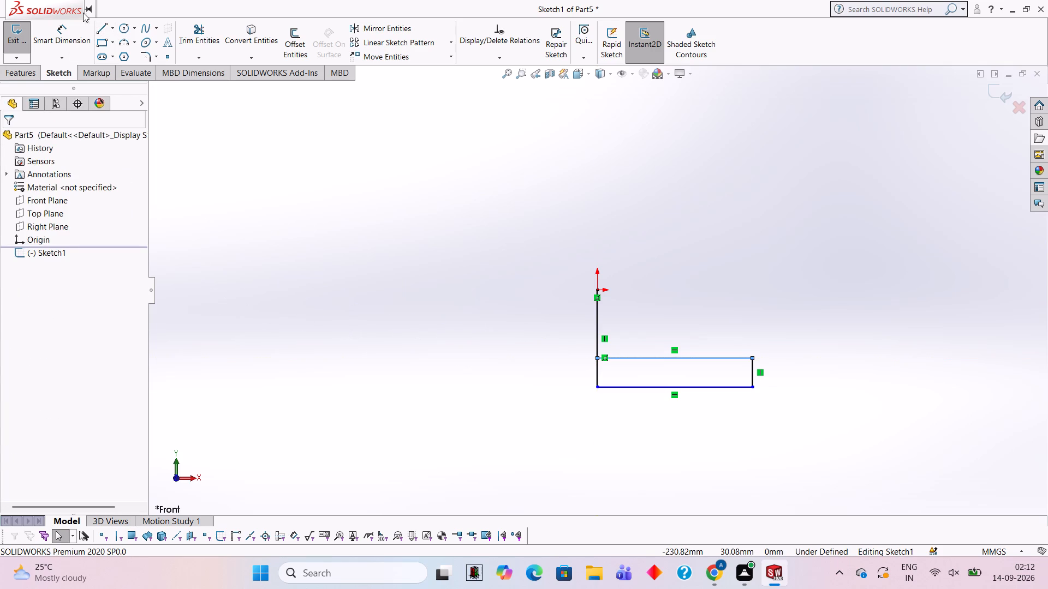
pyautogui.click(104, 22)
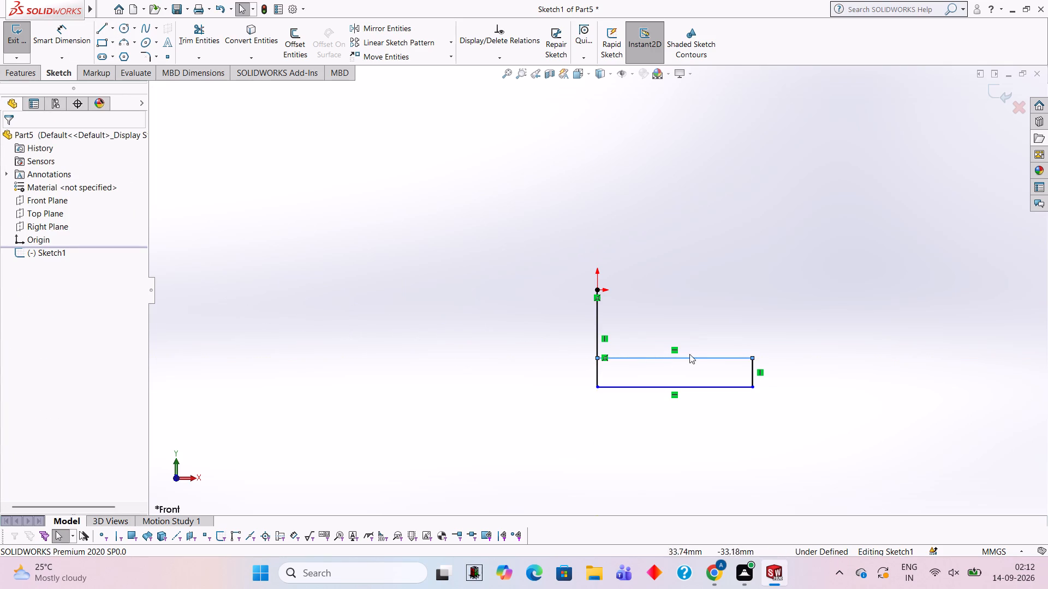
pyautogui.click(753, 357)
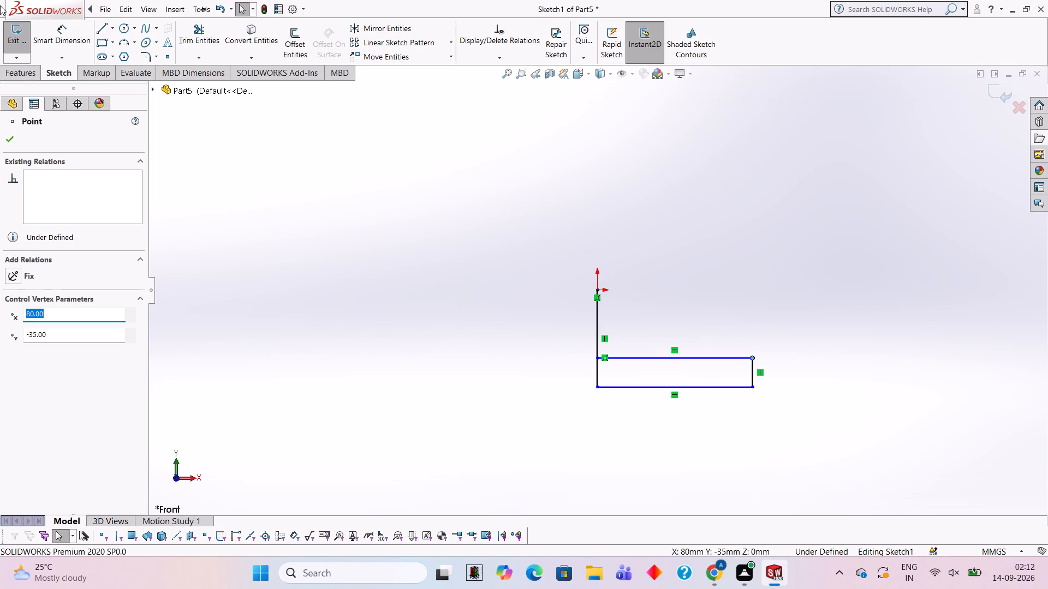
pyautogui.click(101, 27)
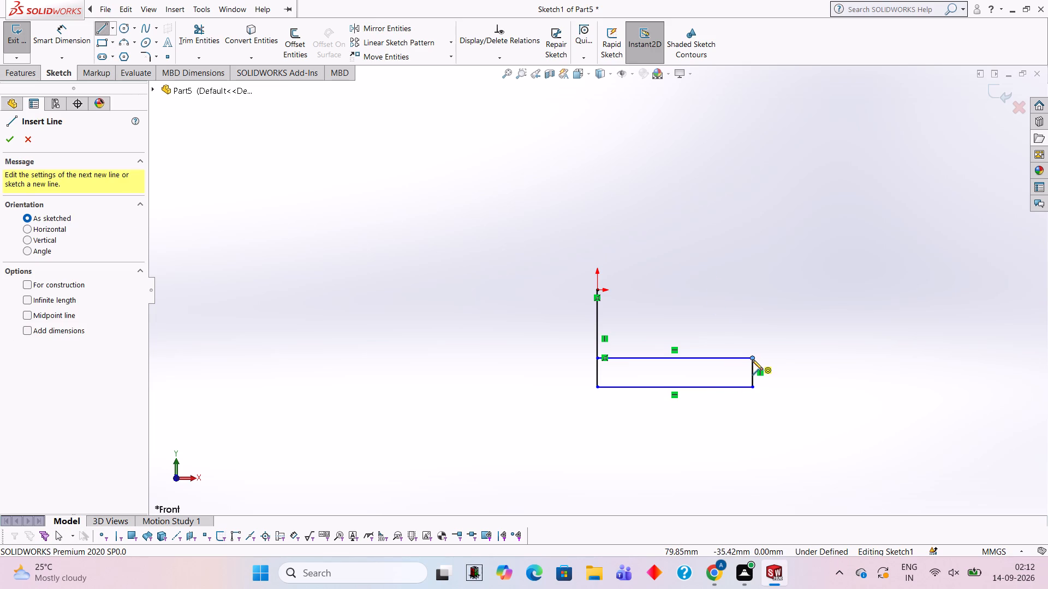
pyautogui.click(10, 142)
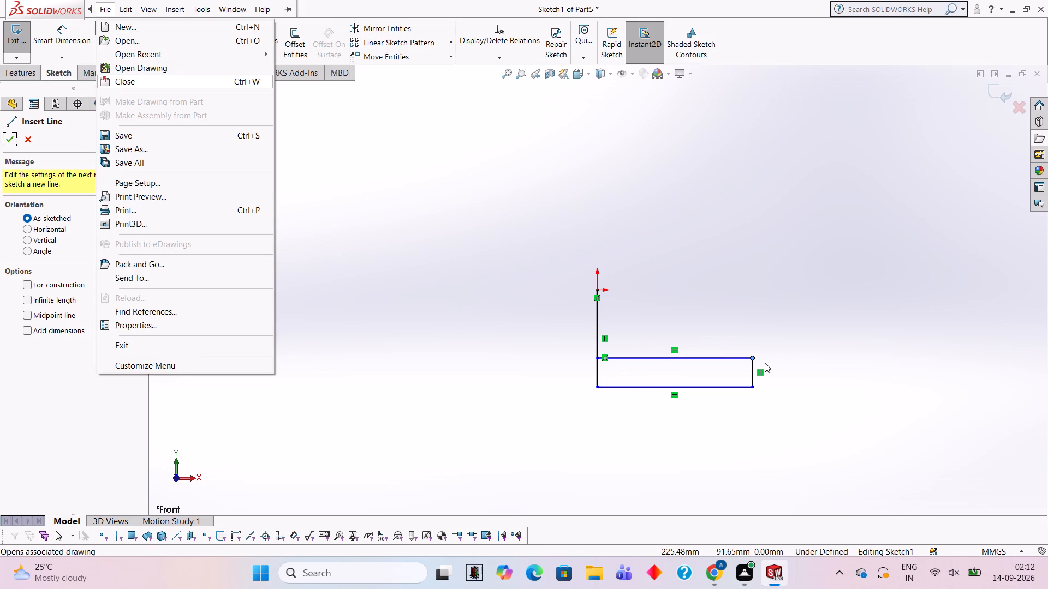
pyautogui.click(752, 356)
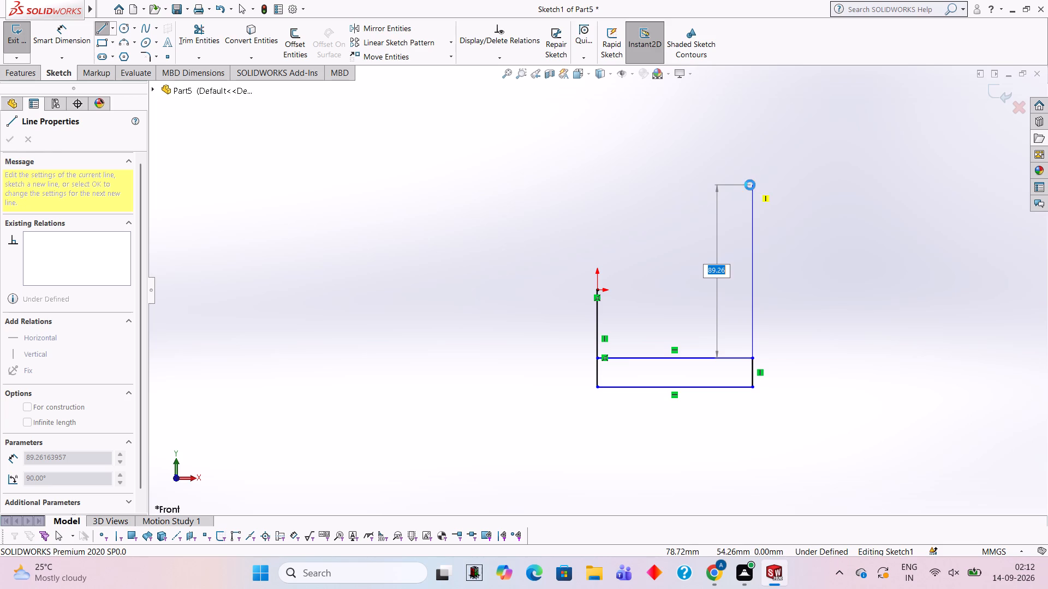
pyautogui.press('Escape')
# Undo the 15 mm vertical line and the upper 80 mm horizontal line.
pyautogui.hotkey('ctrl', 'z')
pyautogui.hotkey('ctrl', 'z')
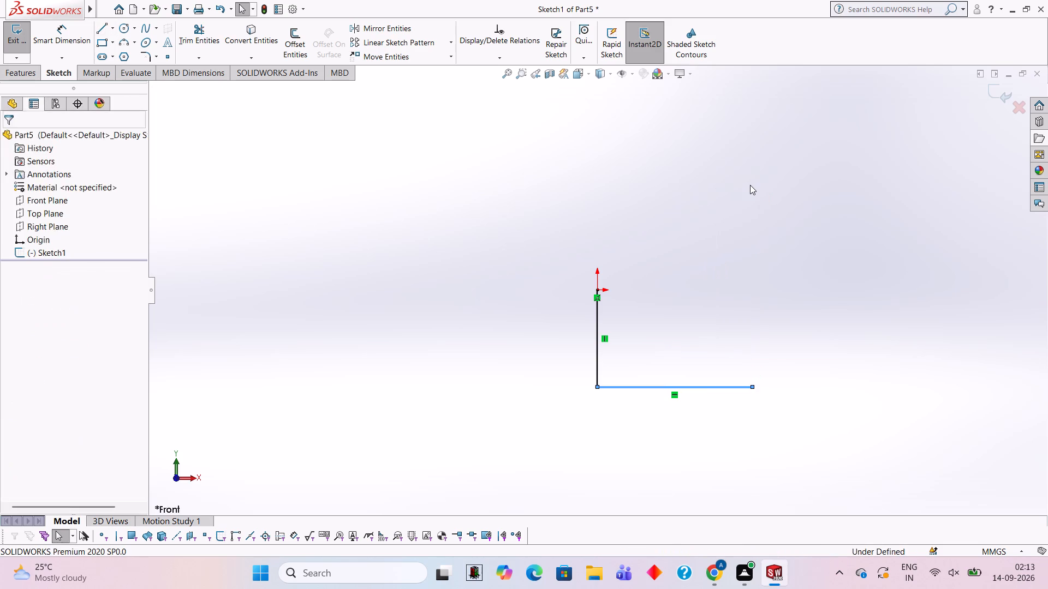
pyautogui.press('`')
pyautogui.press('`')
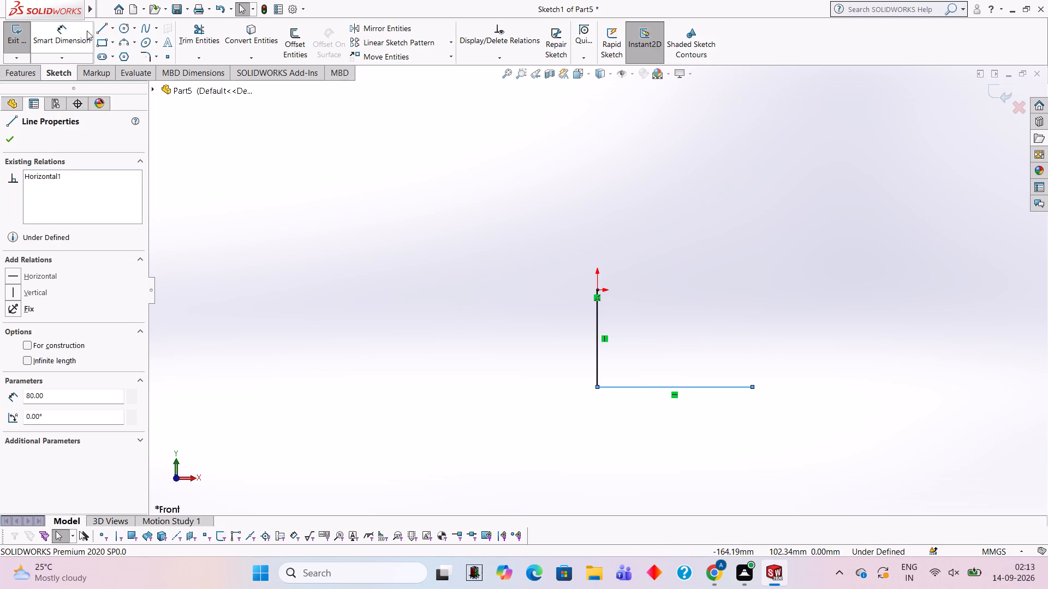
# Draw a 50 mm vertical line up from the base line's free end, continued by a 20 mm horizontal line toward the origin.
pyautogui.click(100, 29)
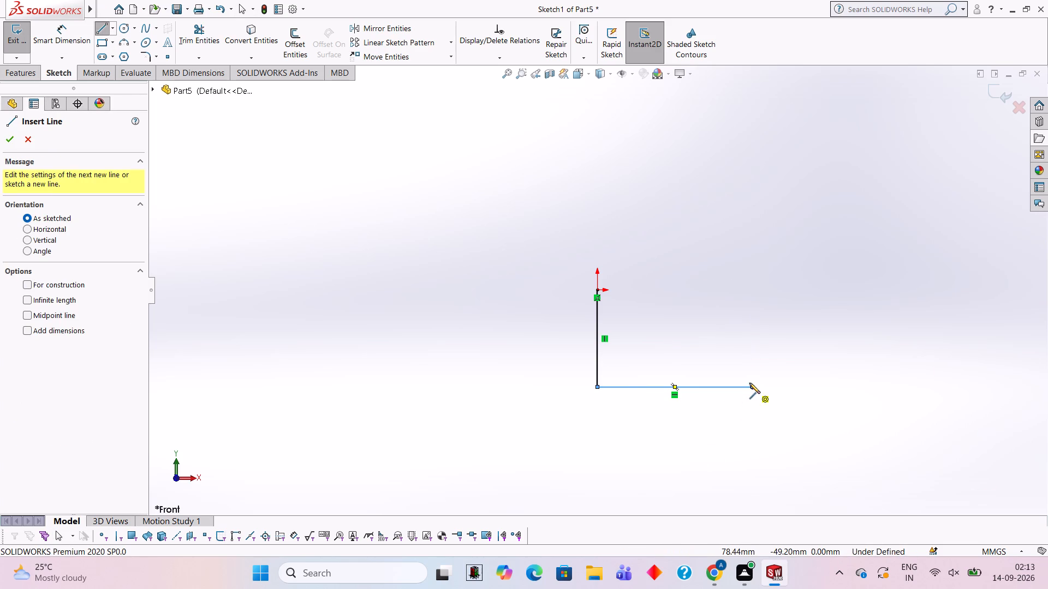
pyautogui.click(752, 386)
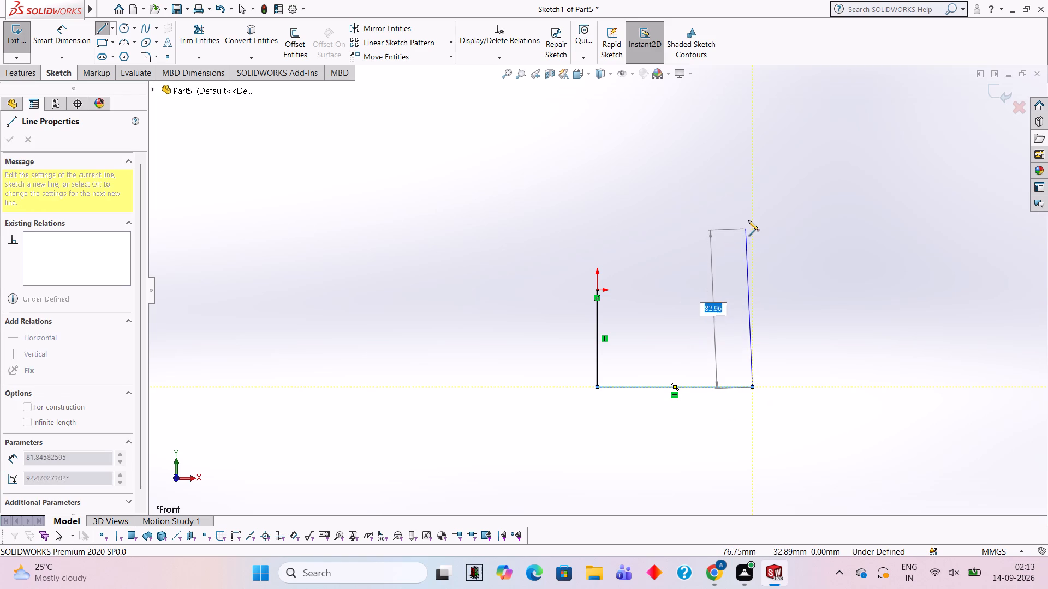
pyautogui.write('50')
pyautogui.press('Return')
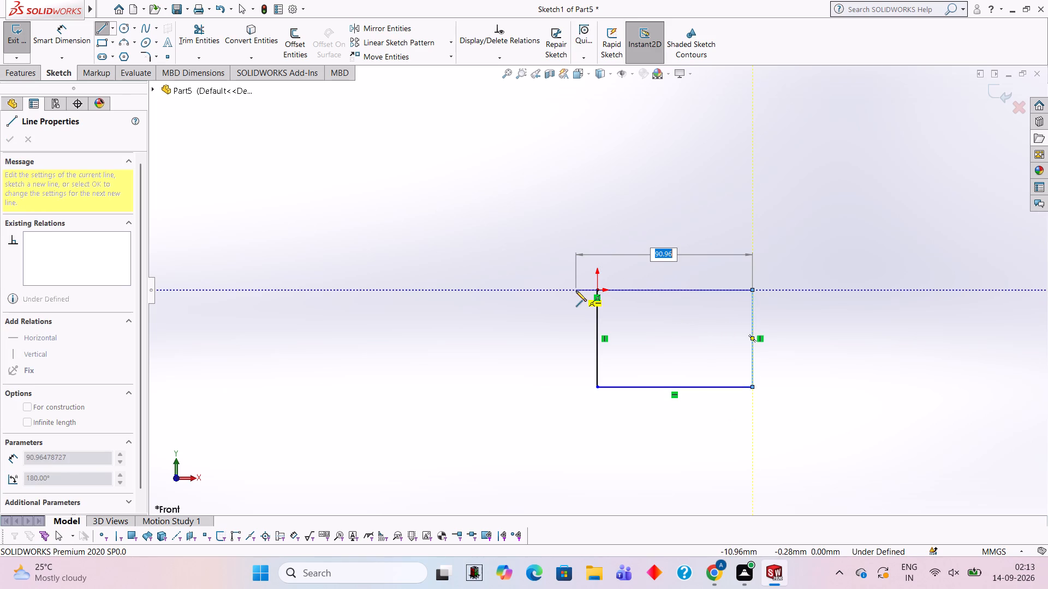
pyautogui.write('20')
pyautogui.press('Return')
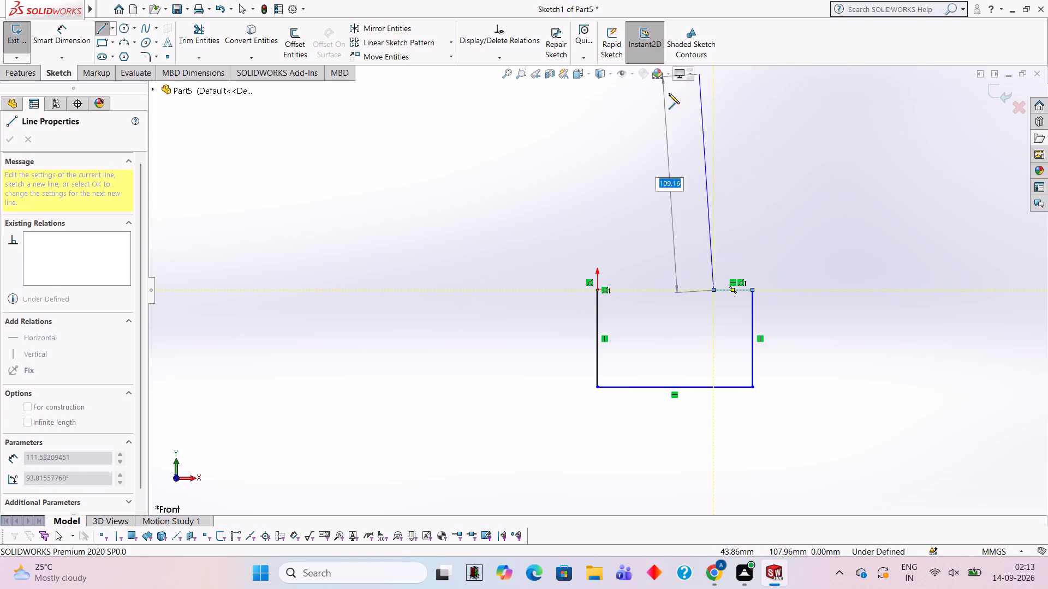
pyautogui.press('Escape')
pyautogui.press('Escape')
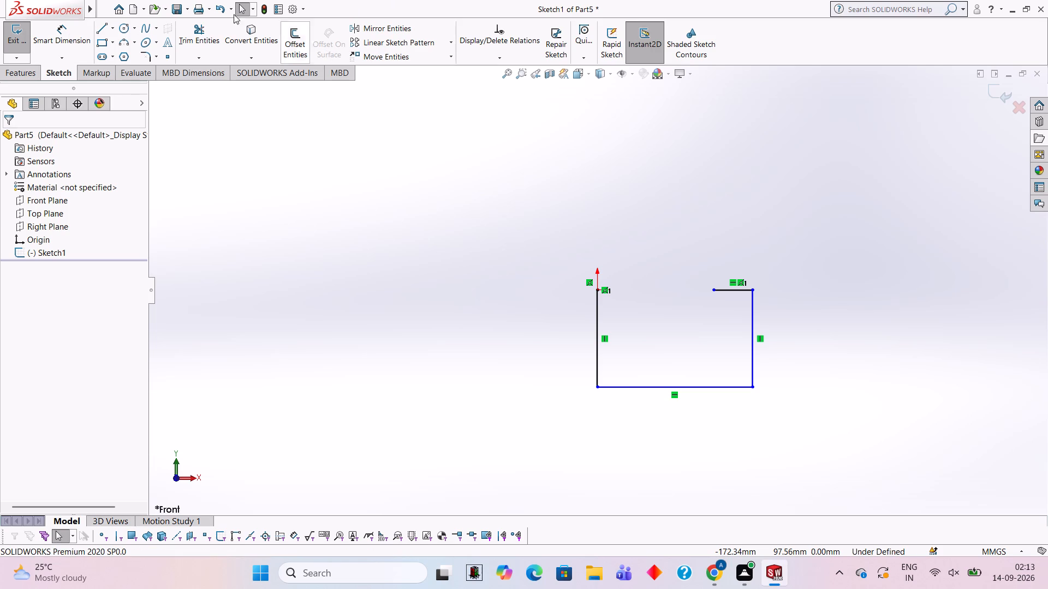
# From the upper corner away from the origin, draw a 16 mm line down, continued by 30 mm and 20 mm horizontal lines inward.
pyautogui.click(97, 26)
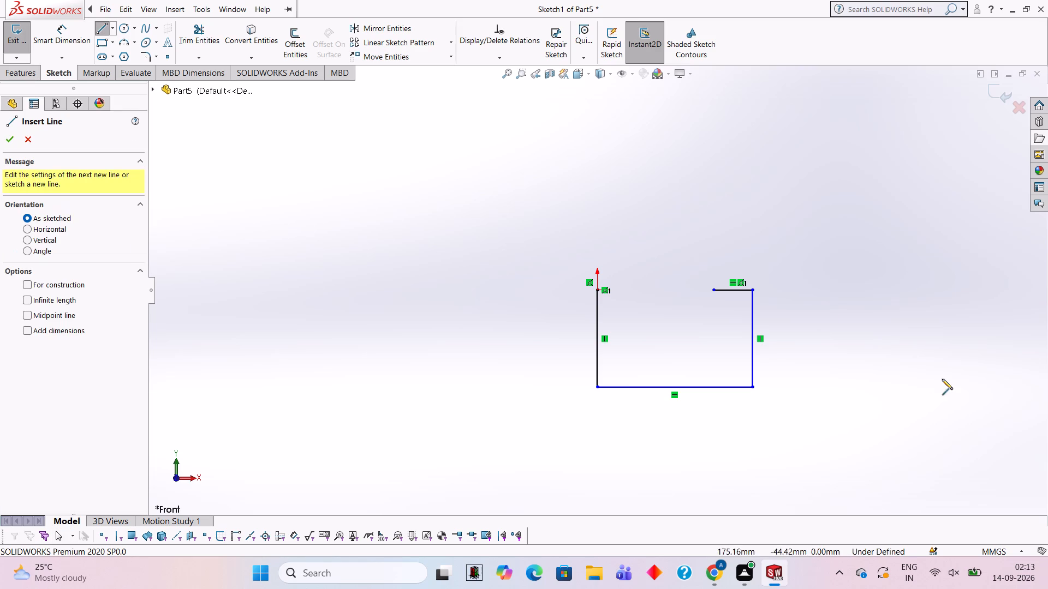
pyautogui.click(753, 292)
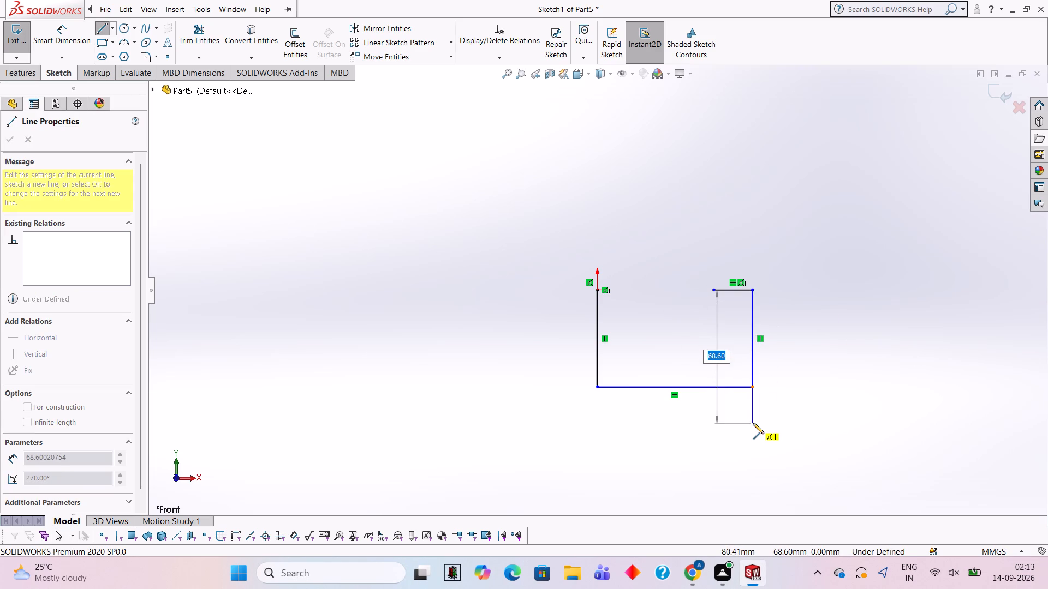
pyautogui.write('16')
pyautogui.press('Return')
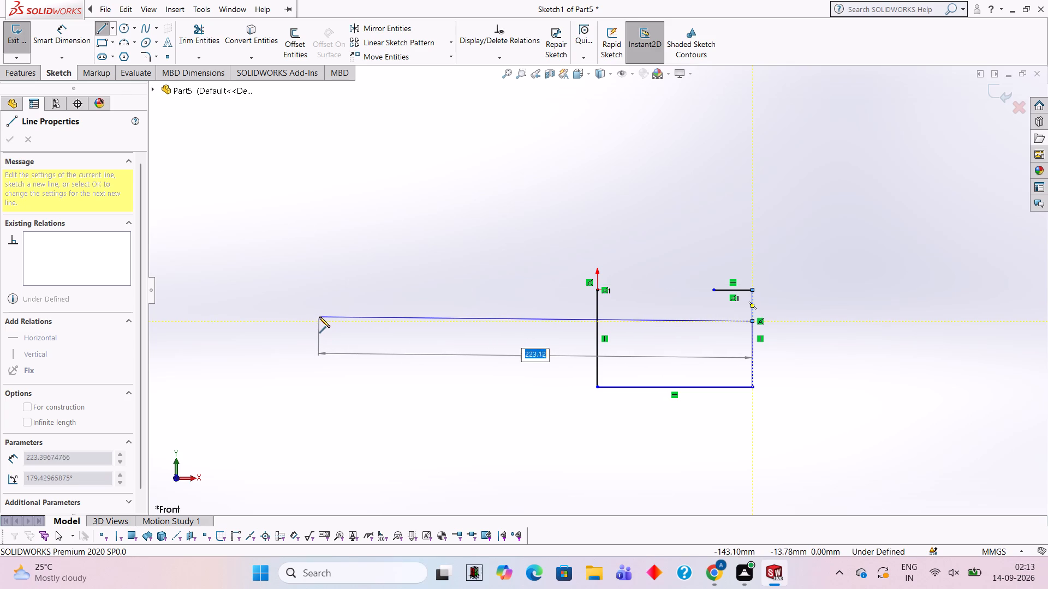
pyautogui.write('30')
pyautogui.press('Return')
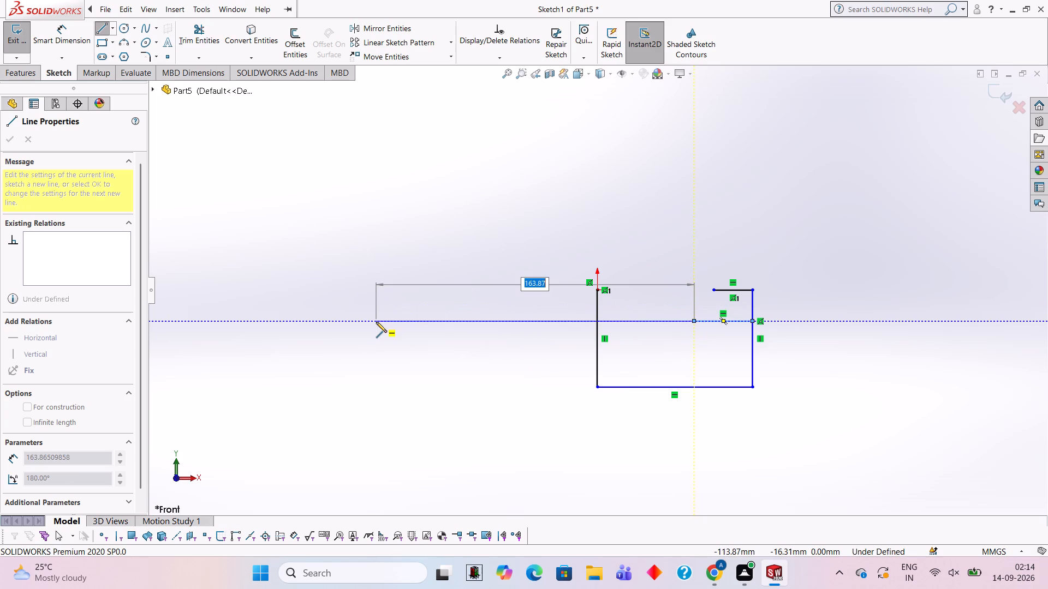
pyautogui.write('20')
pyautogui.press('Return')
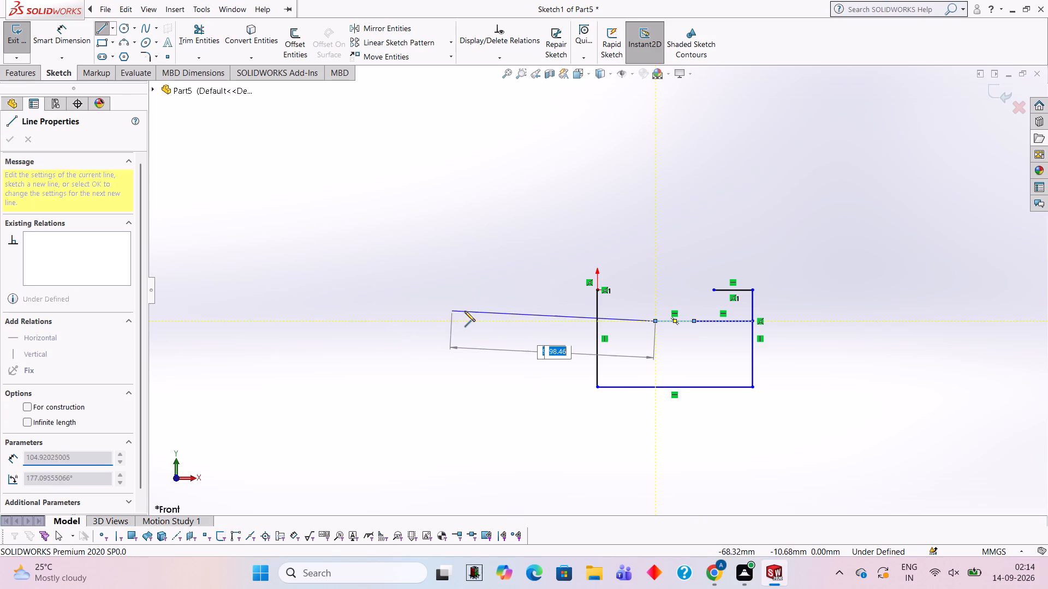
pyautogui.press('Escape')
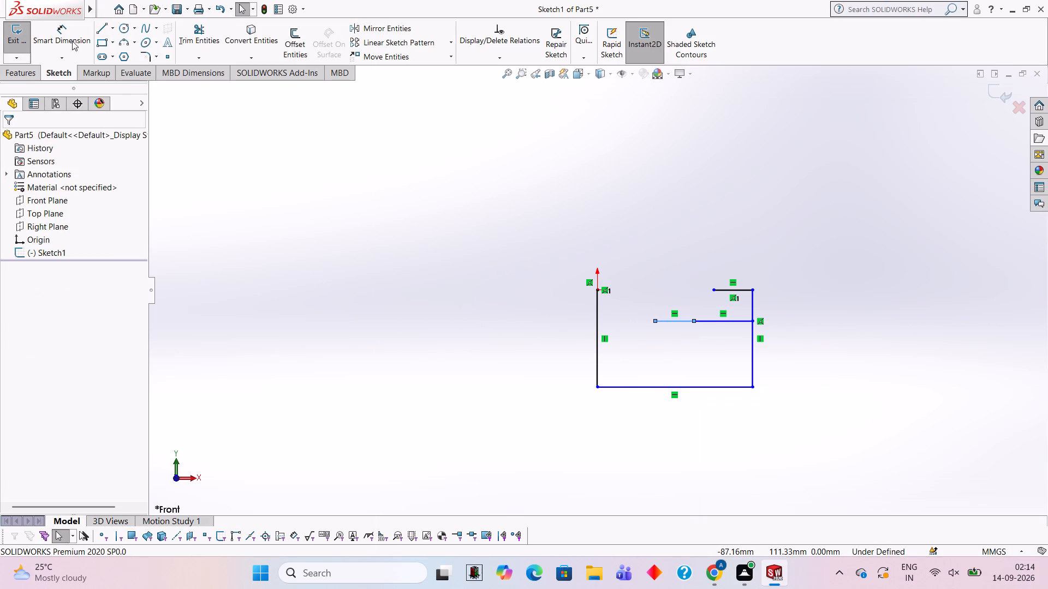
# Draw a 20 mm horizontal line from the origin toward the notch, continued by a sloped line to the notch floor's near end.
pyautogui.click(103, 19)
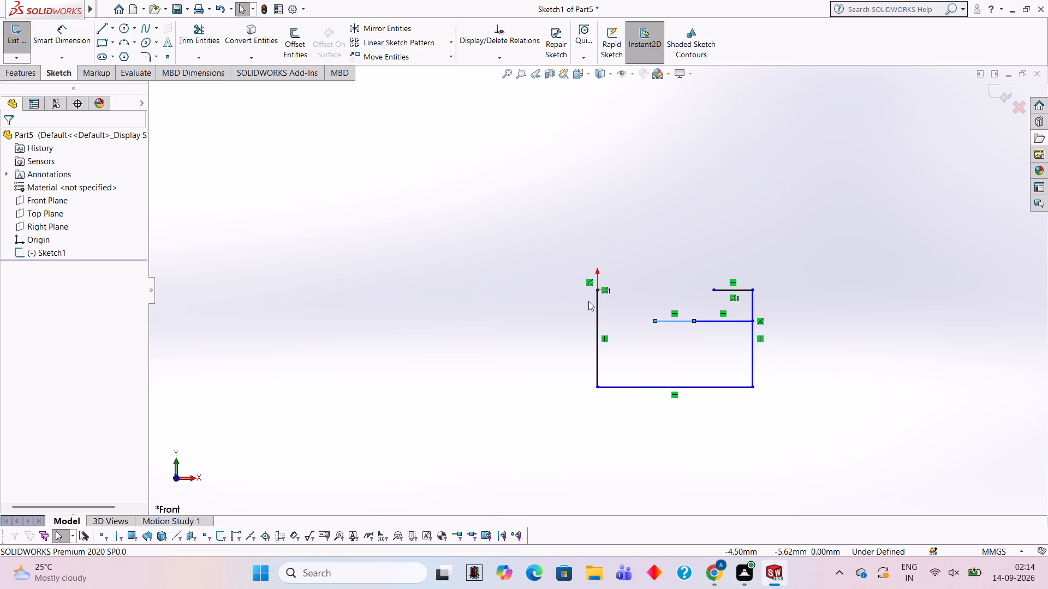
pyautogui.click(106, 26)
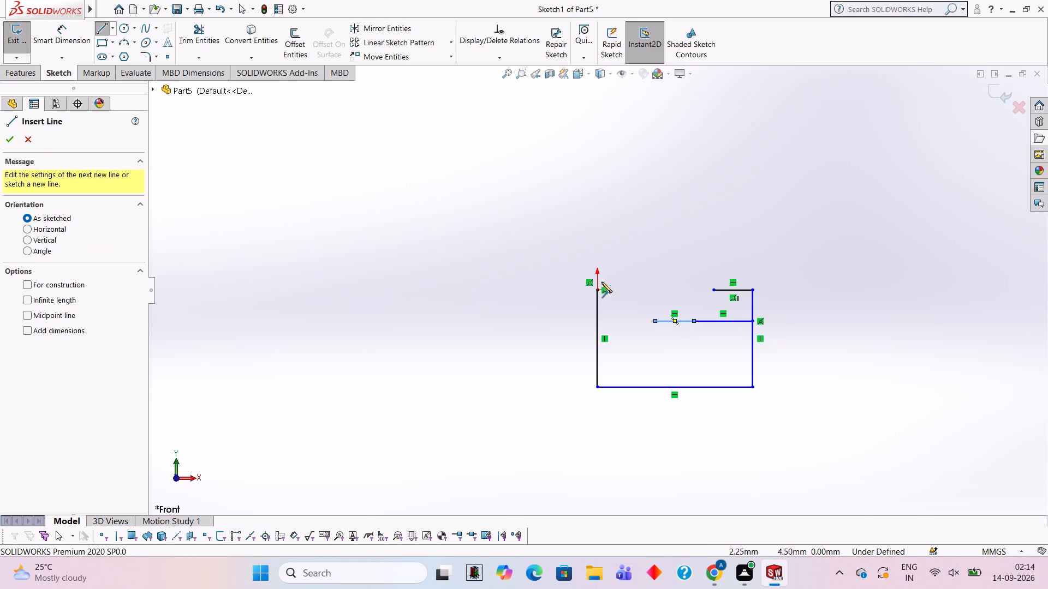
pyautogui.click(598, 288)
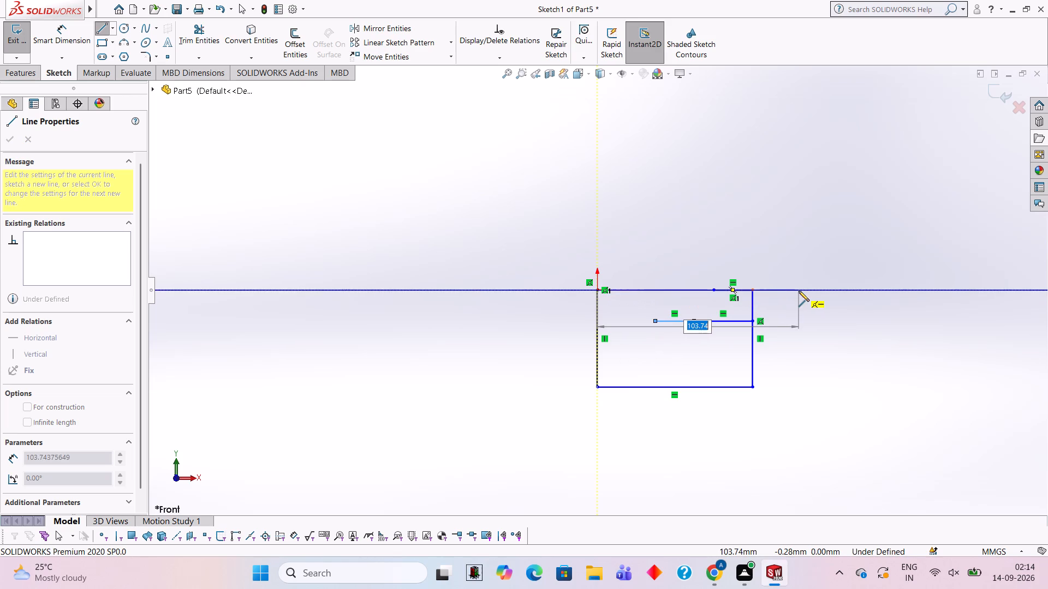
pyautogui.write('20')
pyautogui.press('Return')
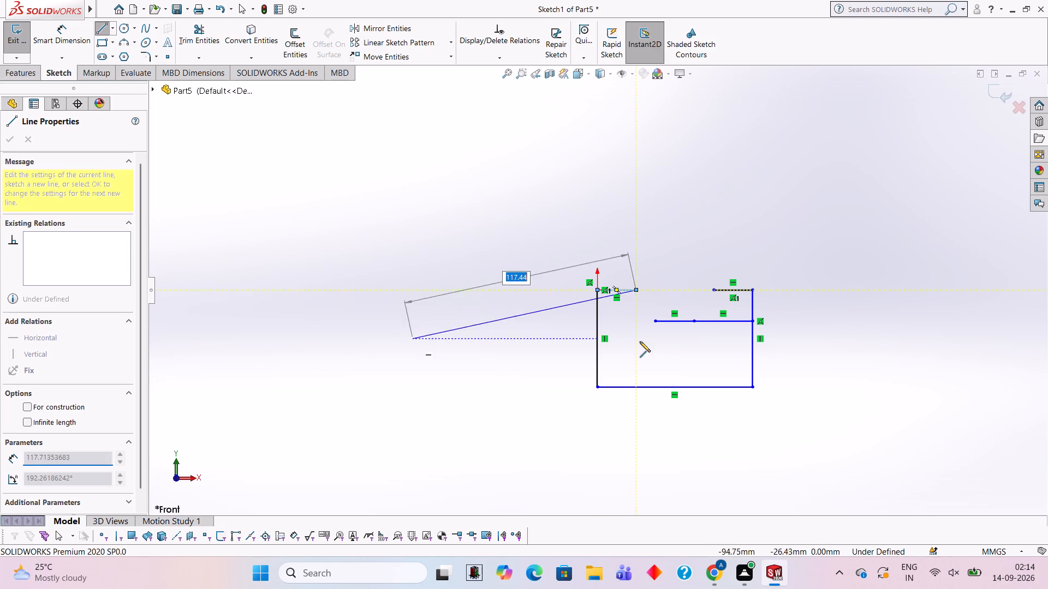
pyautogui.click(654, 321)
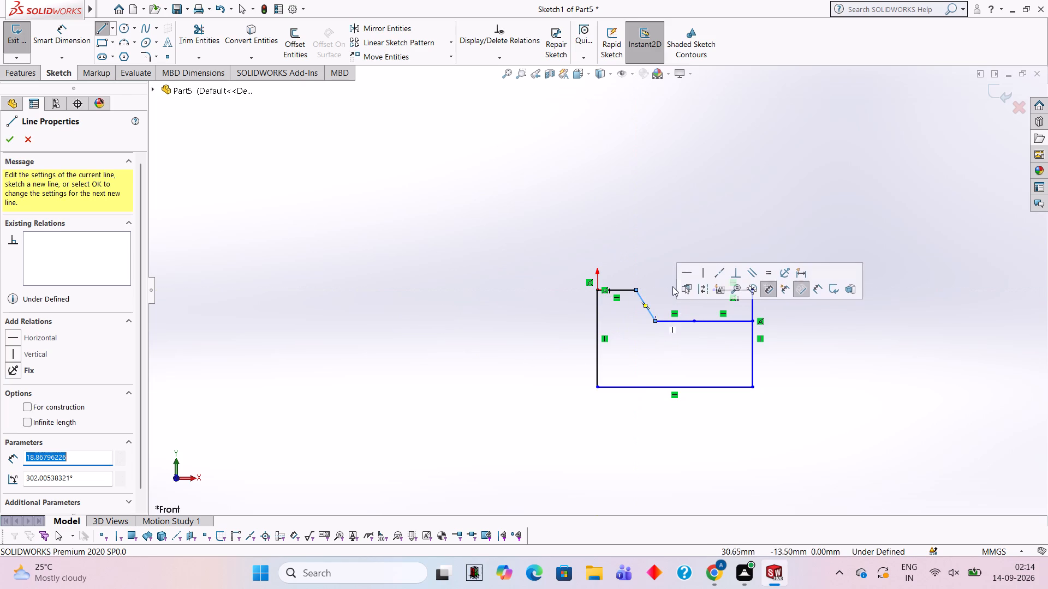
pyautogui.press('Escape')
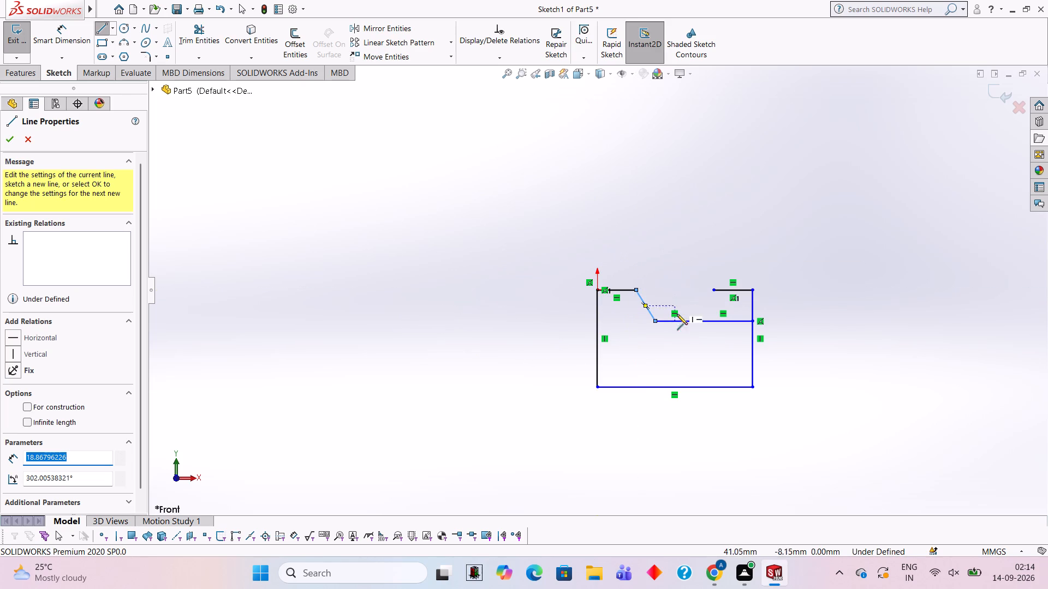
pyautogui.press('Escape')
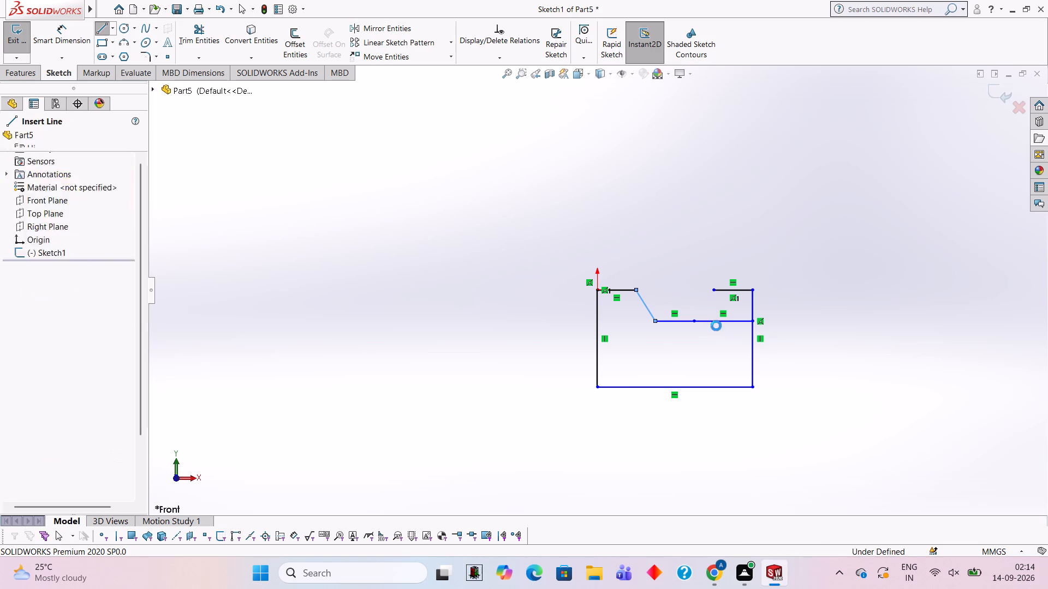
pyautogui.press('Escape')
# Delete the 30 mm horizontal line joining the notch floor to the vertical side away from the origin.
pyautogui.click(719, 324)
pyautogui.press('Delete')
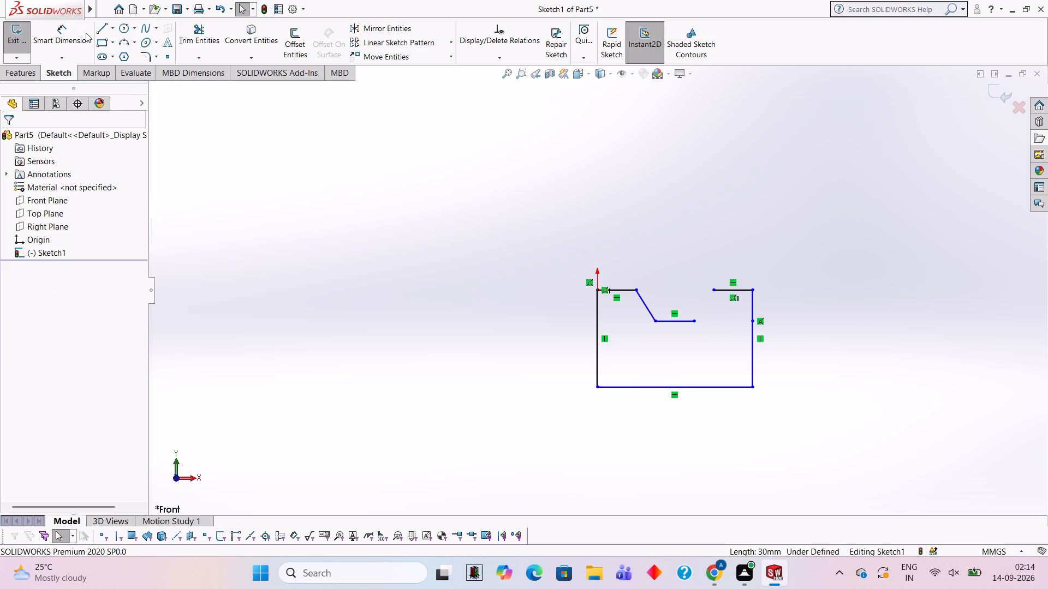
# Close the notch with a sloped line from the floor's free end to the inner end of the far upper horizontal segment.
pyautogui.click(105, 33)
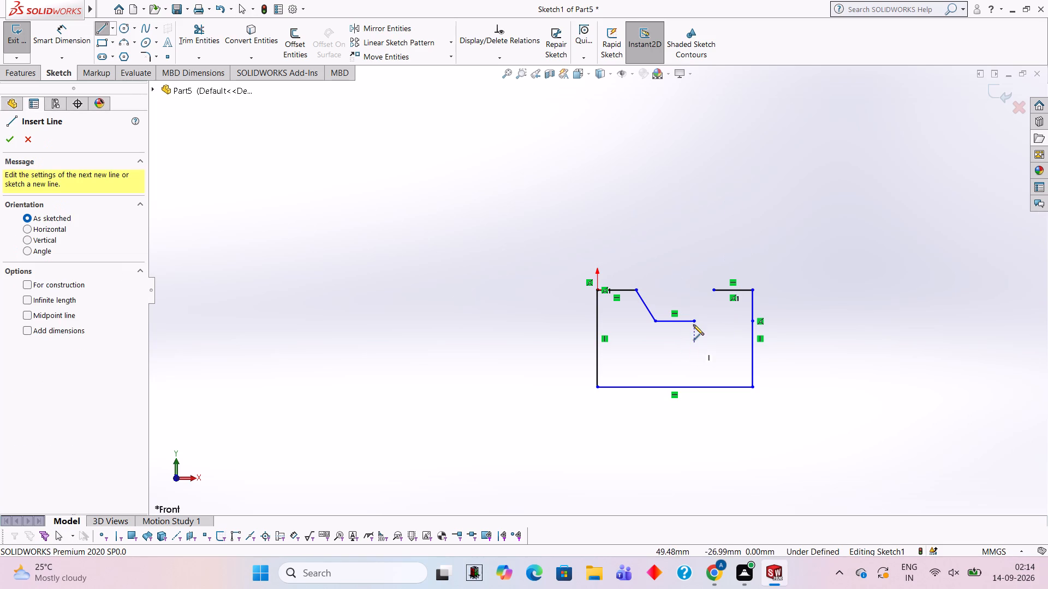
pyautogui.click(694, 321)
pyautogui.click(712, 290)
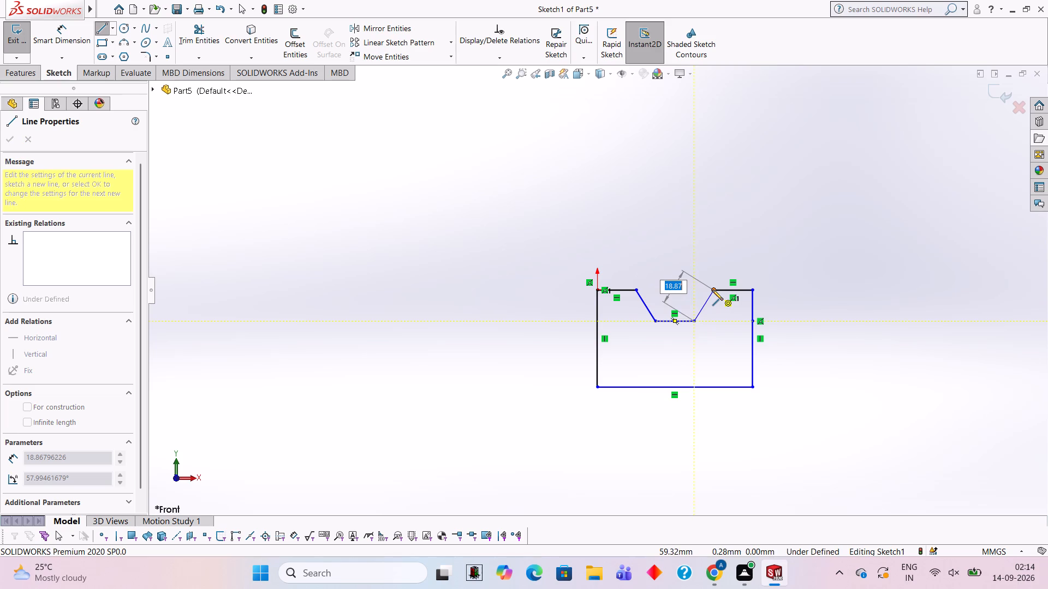
pyautogui.press('Escape')
pyautogui.press('Escape')
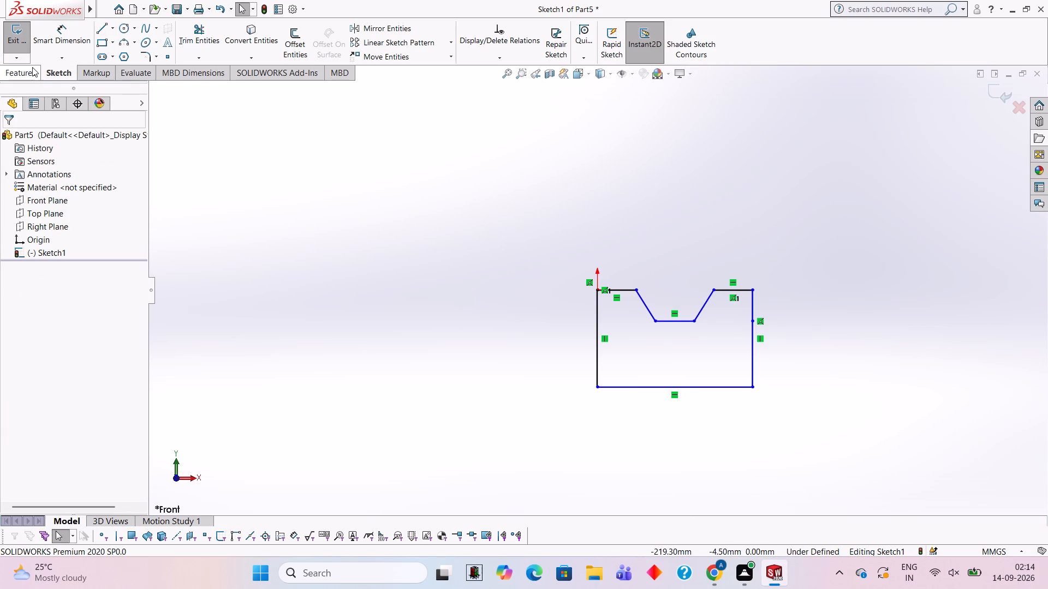
# Dimension the length of the profile's base line, placing the dimension below the profile.
pyautogui.click(64, 44)
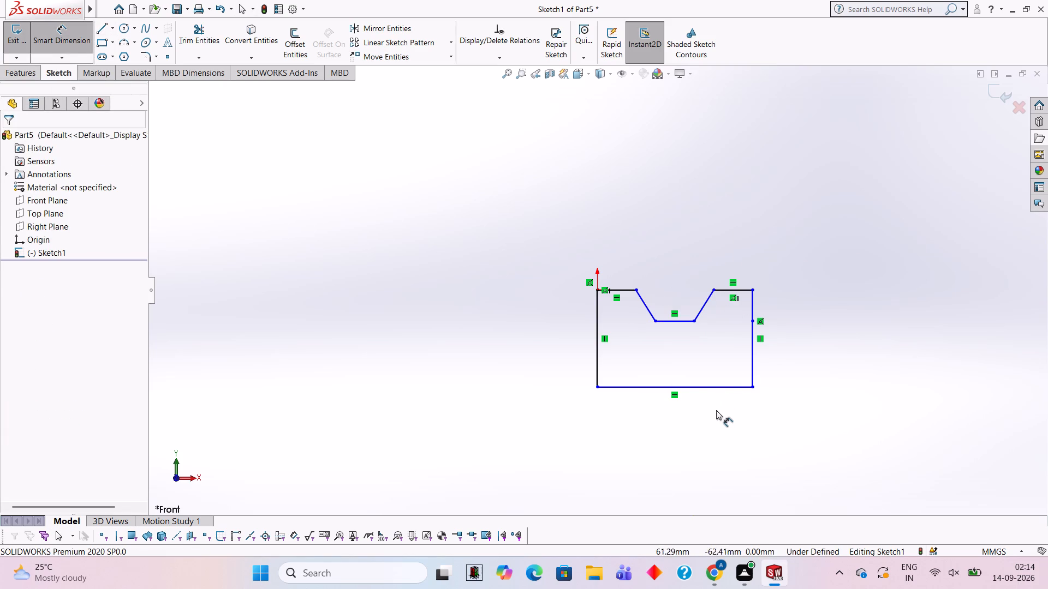
pyautogui.click(714, 384)
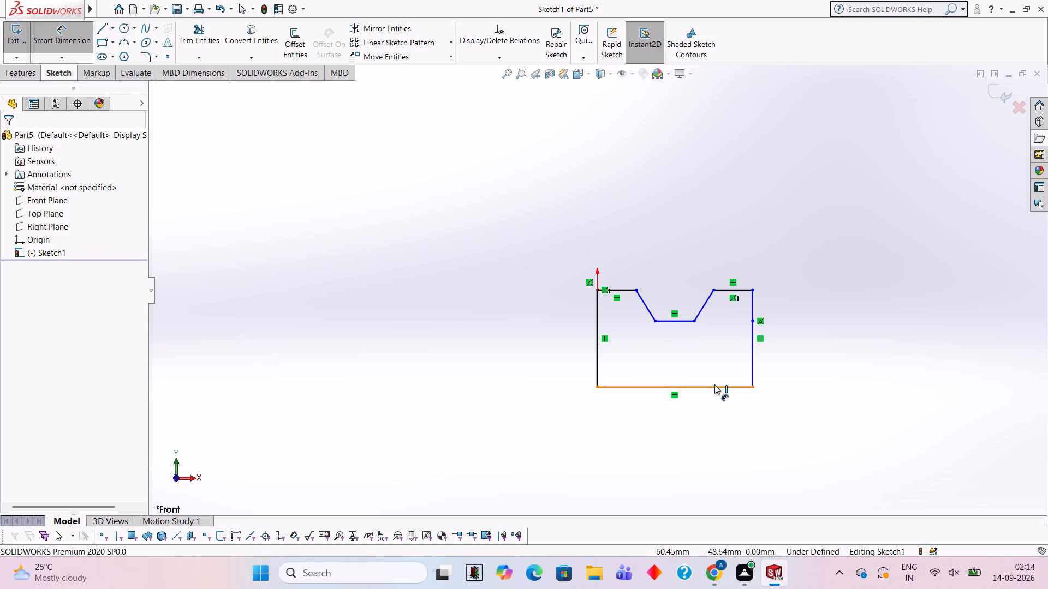
pyautogui.click(705, 446)
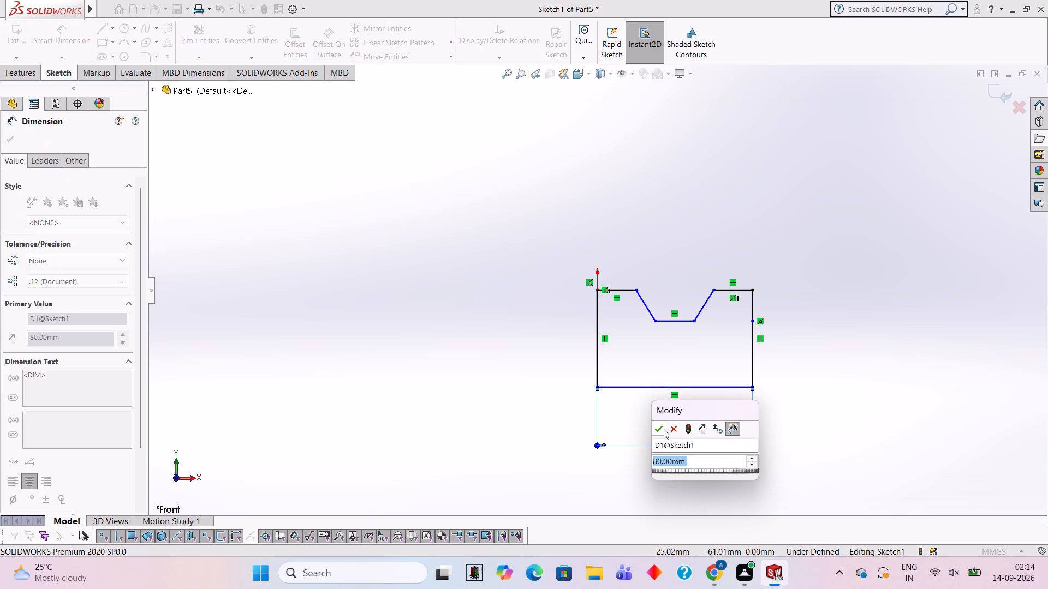
pyautogui.click(664, 429)
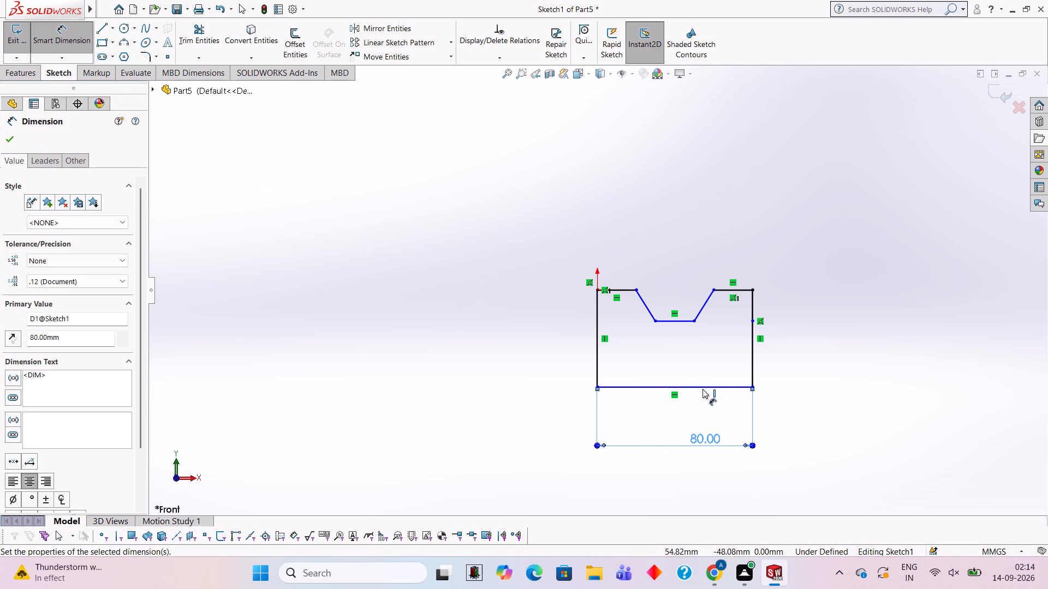
# Dimension the profile's overall height from the notch's far upper corner to the base line, placing it beside the profile.
pyautogui.click(714, 290)
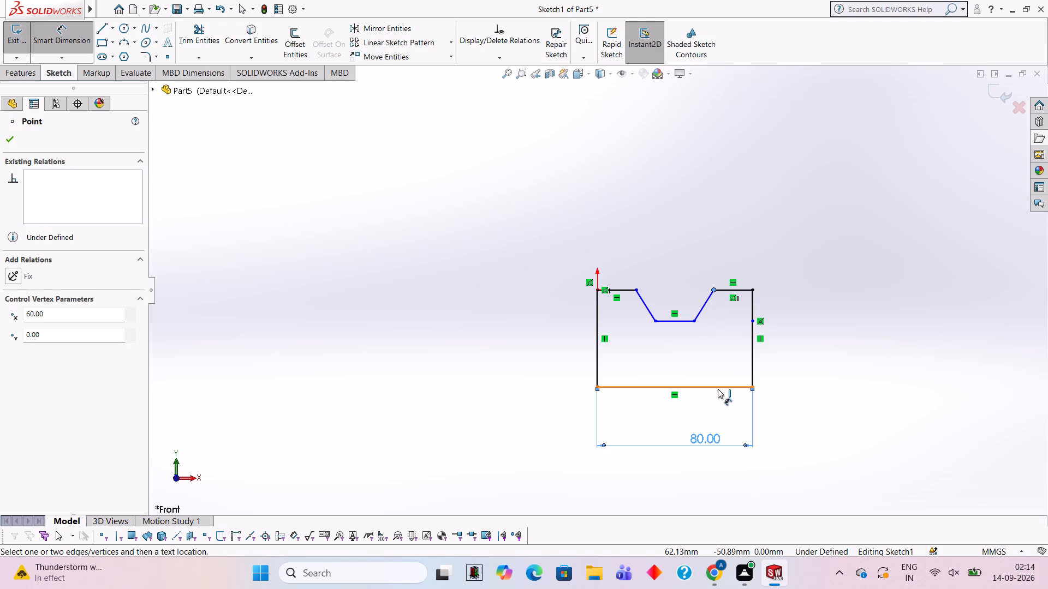
pyautogui.click(718, 389)
pyautogui.click(797, 321)
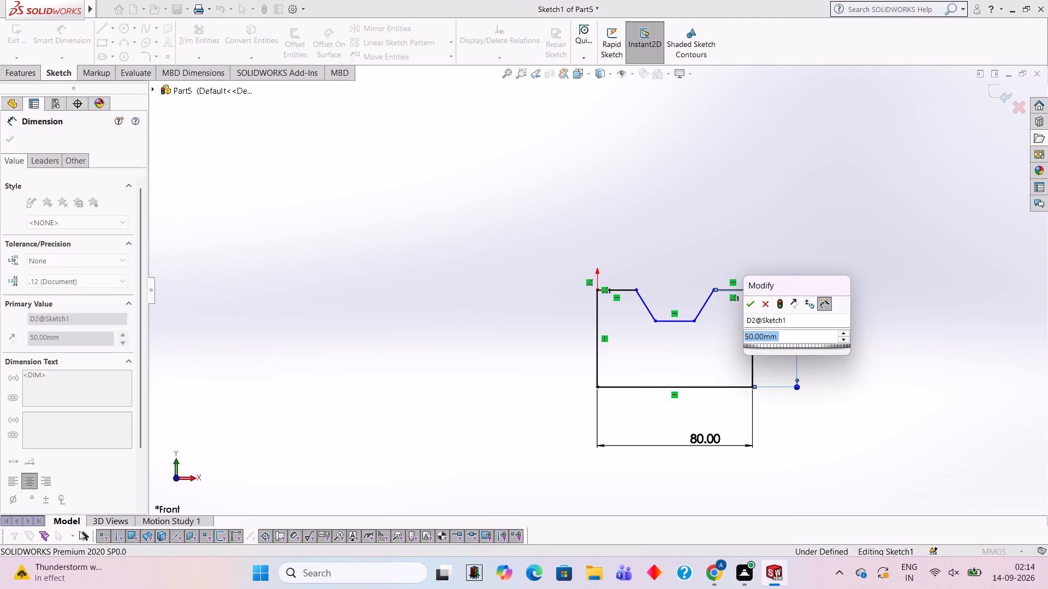
pyautogui.click(748, 304)
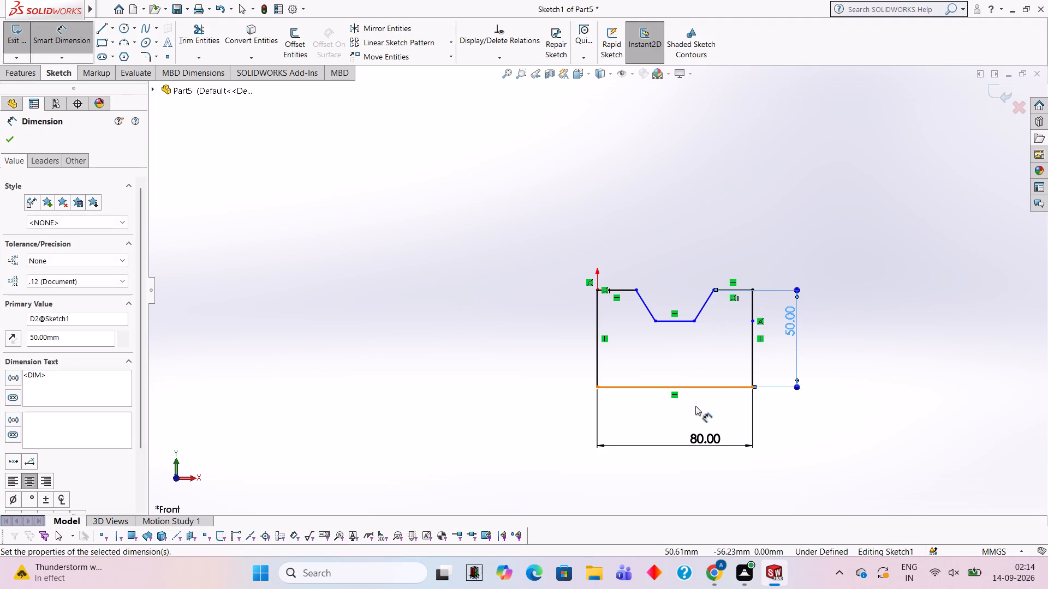
pyautogui.click(771, 356)
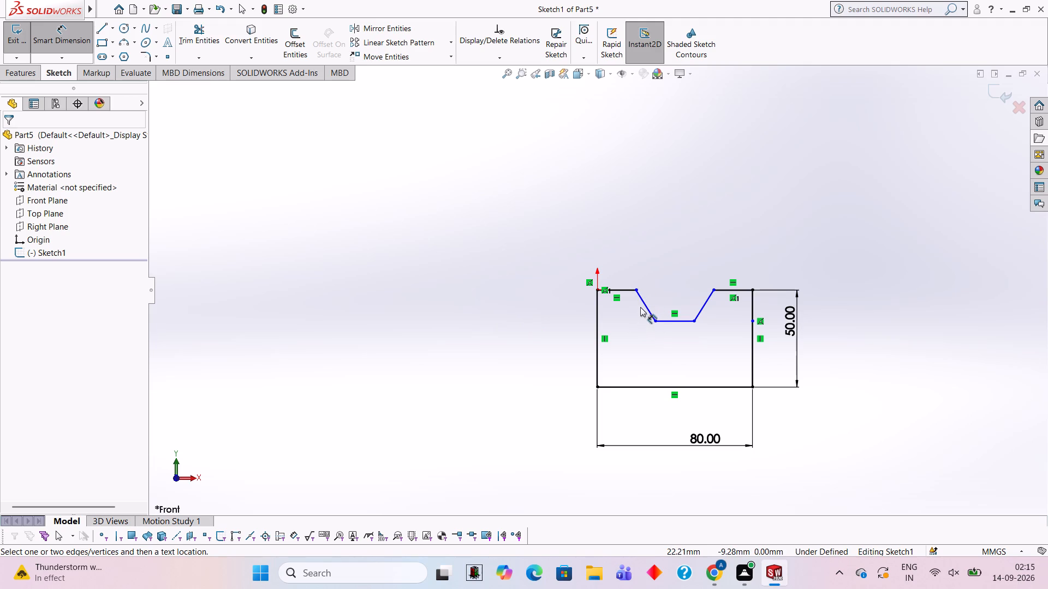
# Dimension the notch depth from its upper corner near the origin to the notch floor, placing it on the origin side.
pyautogui.click(636, 291)
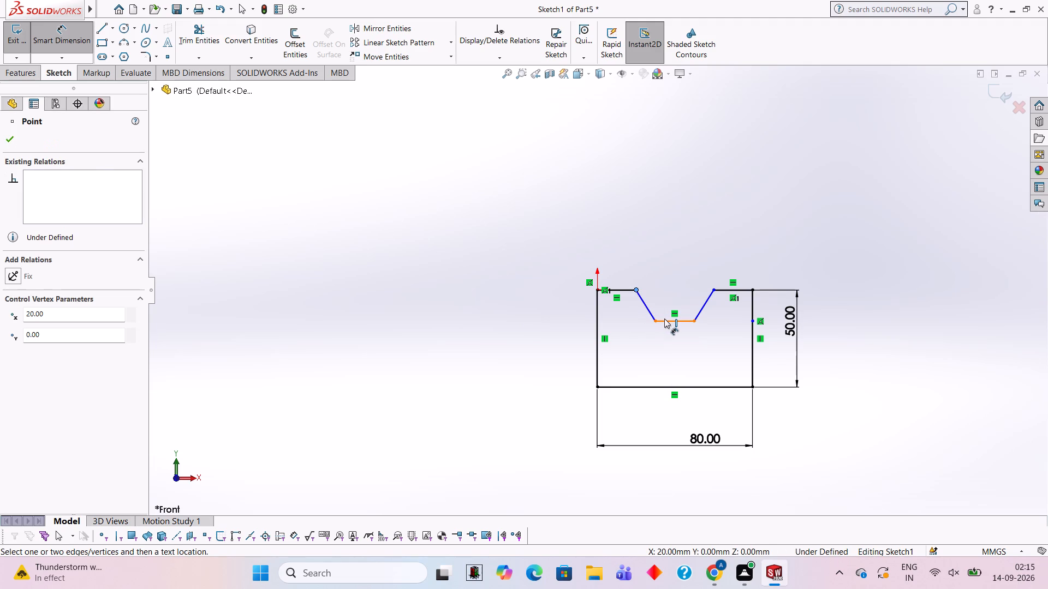
pyautogui.click(664, 318)
pyautogui.click(537, 319)
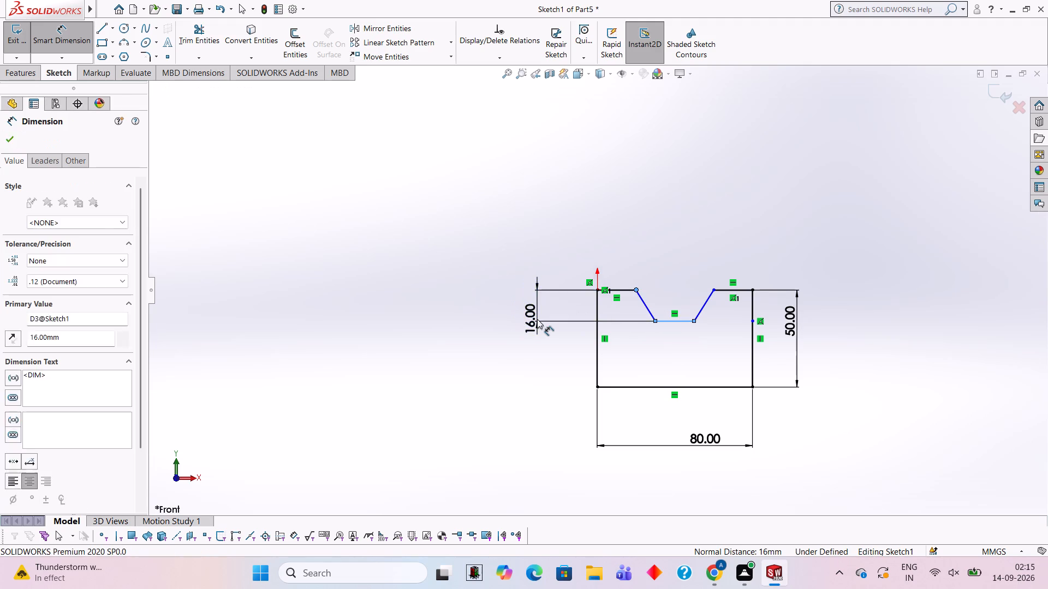
pyautogui.click(484, 305)
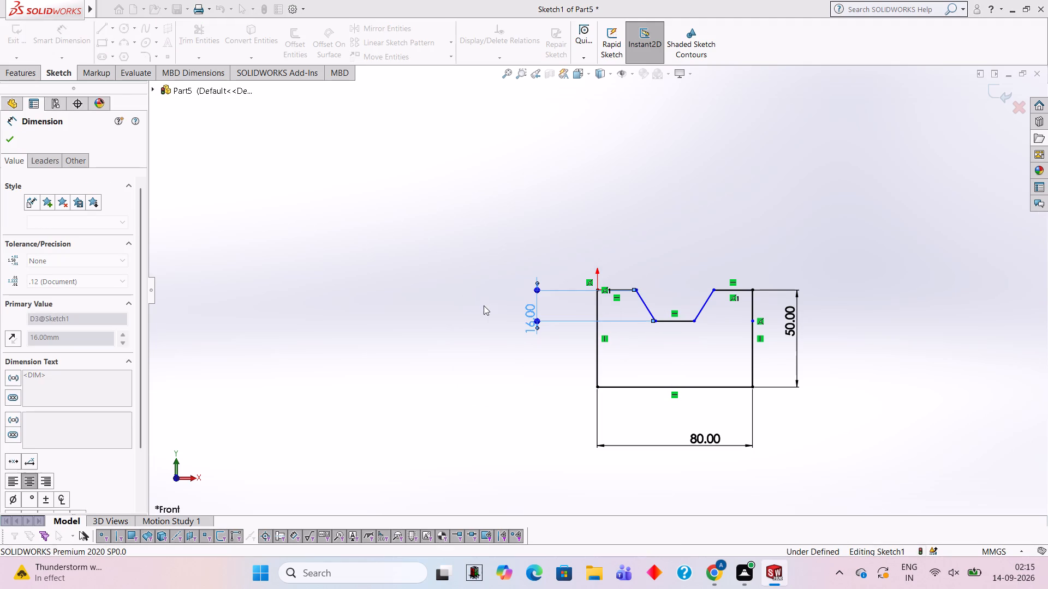
pyautogui.click(573, 334)
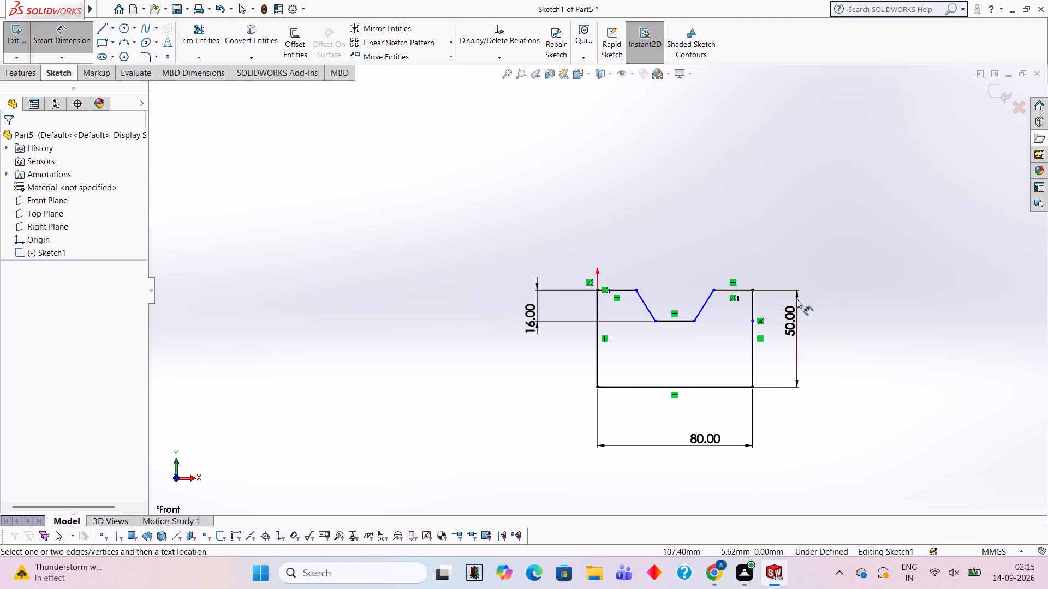
# Dimension the horizontal distance between the notch's far upper corner and the floor's corner nearer the origin, placing it above the profile.
pyautogui.click(713, 290)
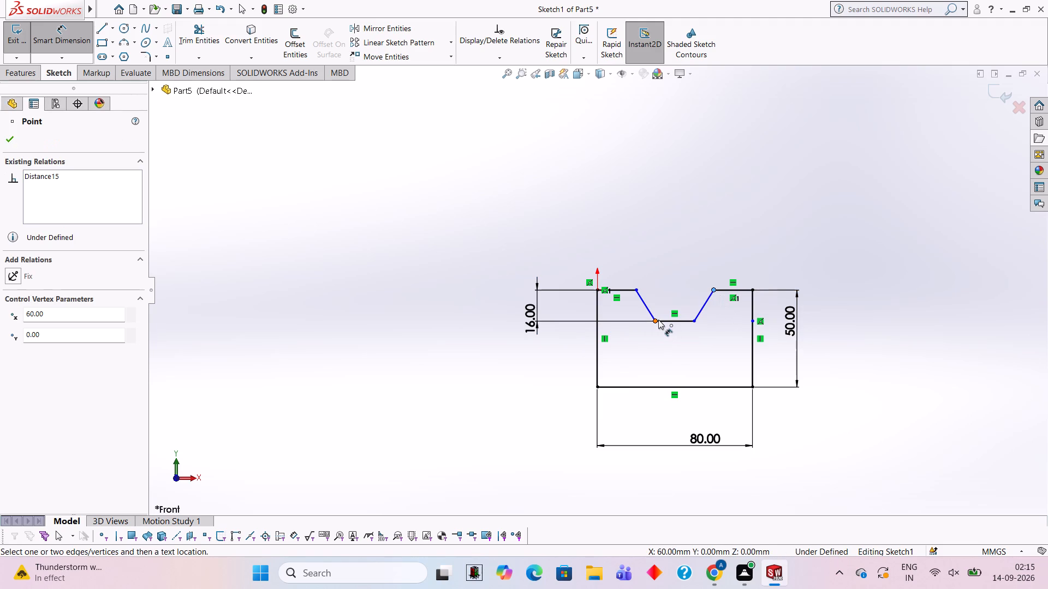
pyautogui.click(654, 320)
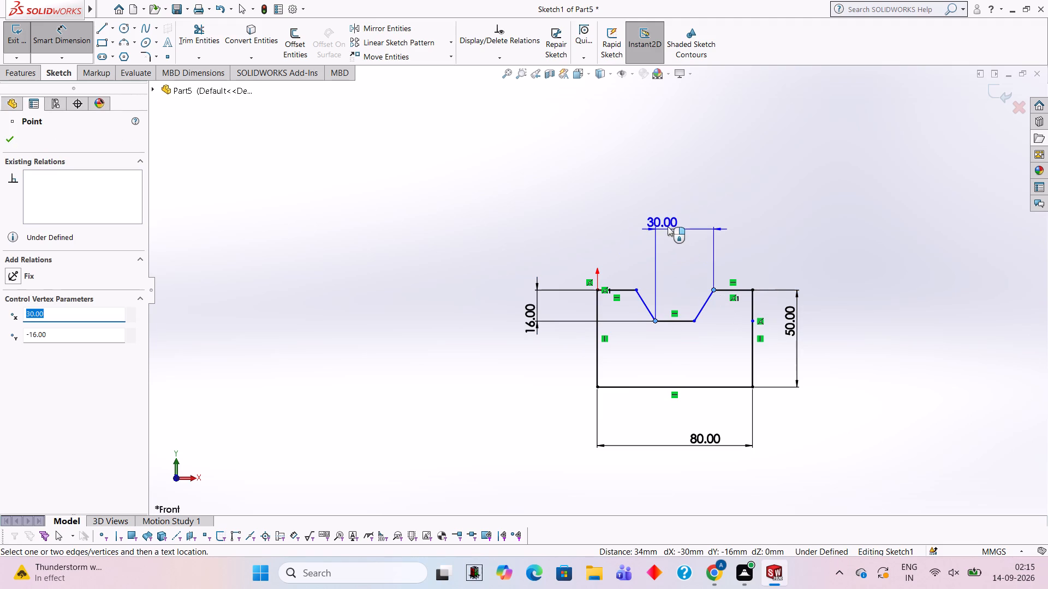
pyautogui.click(660, 221)
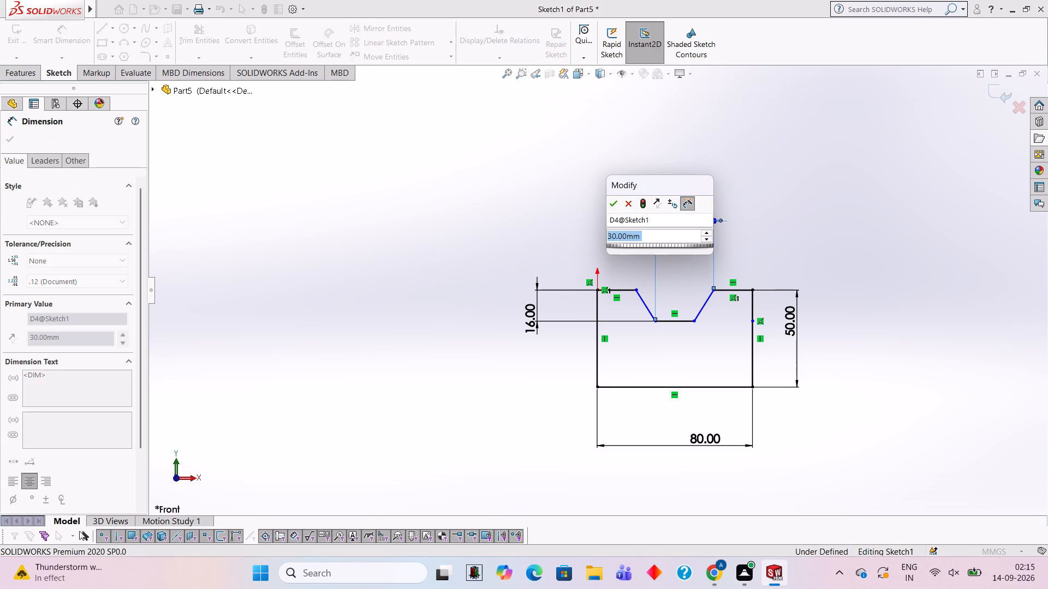
pyautogui.click(617, 199)
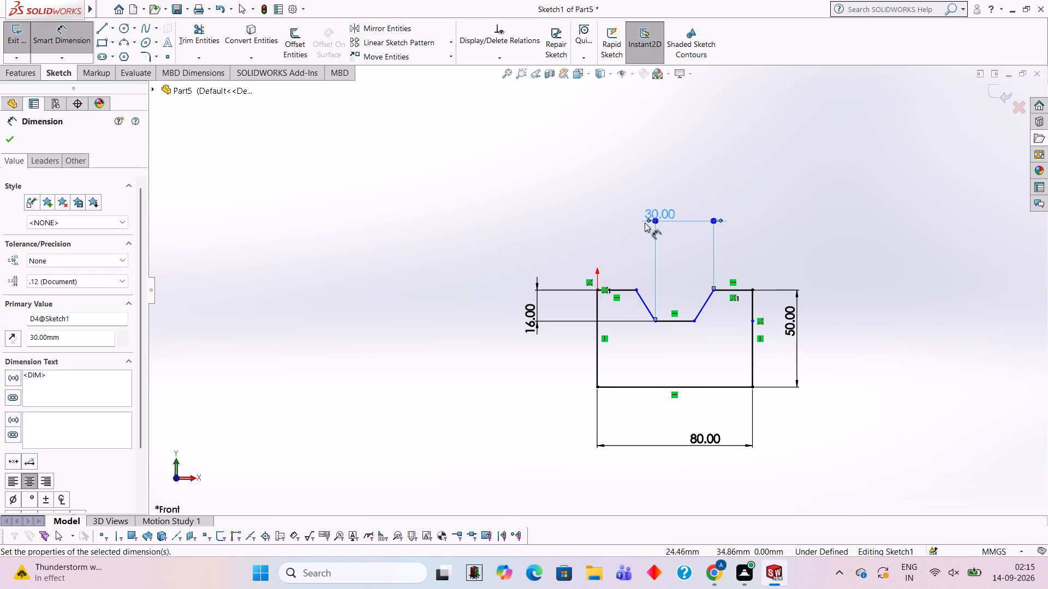
pyautogui.click(663, 232)
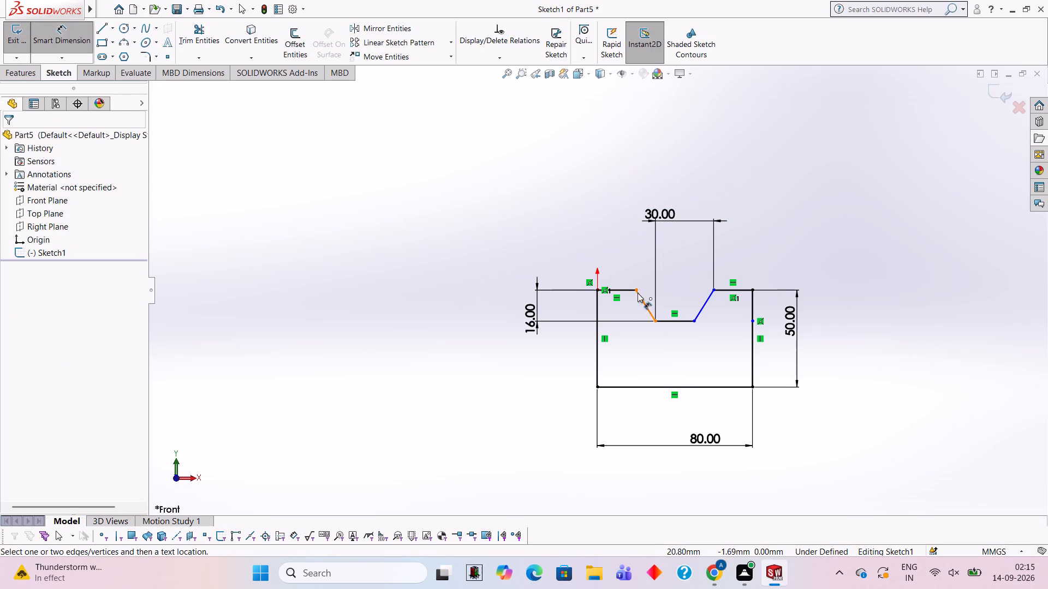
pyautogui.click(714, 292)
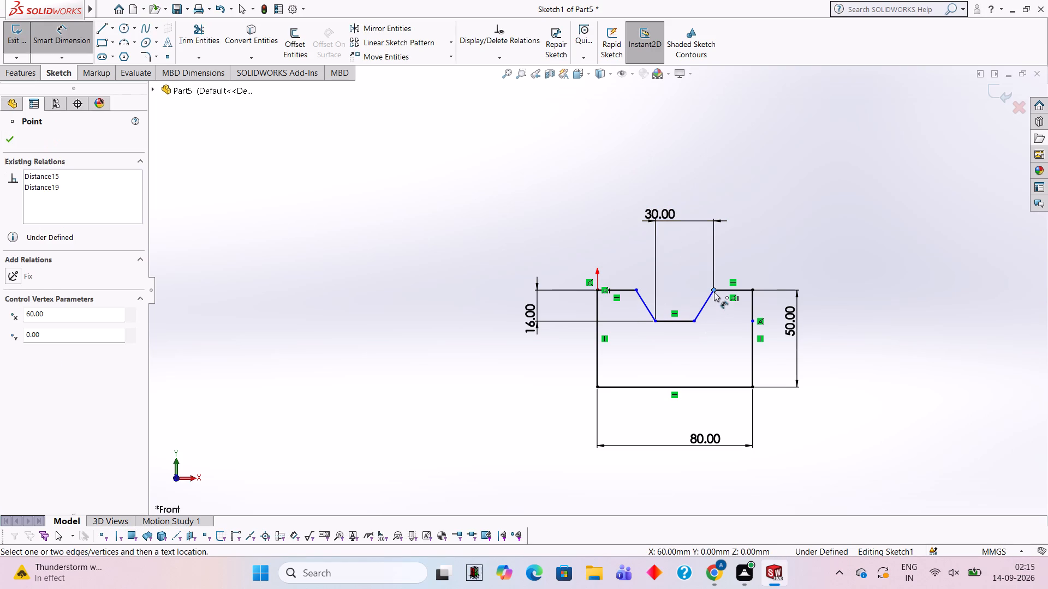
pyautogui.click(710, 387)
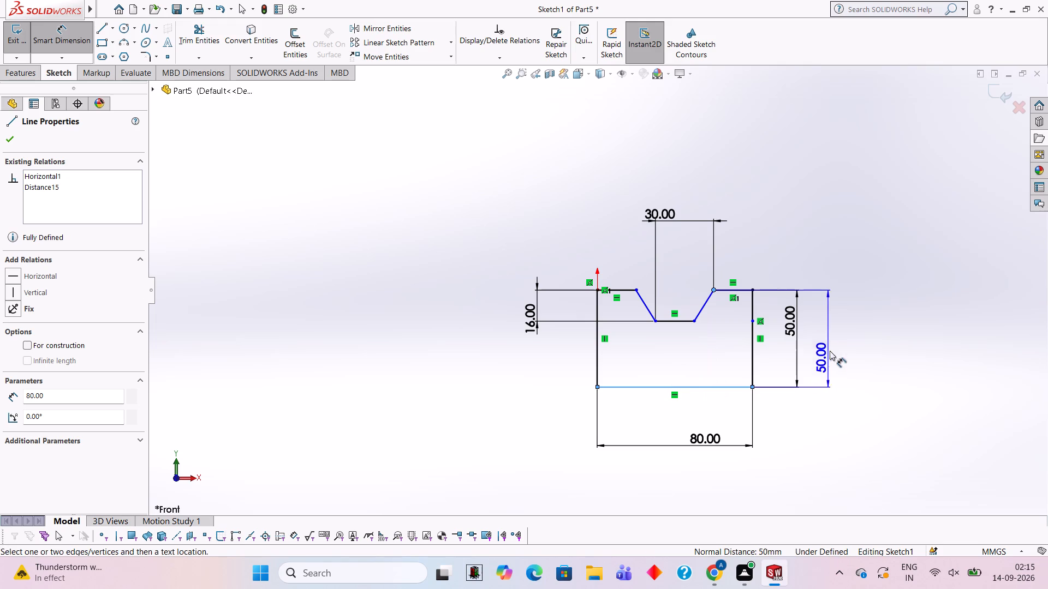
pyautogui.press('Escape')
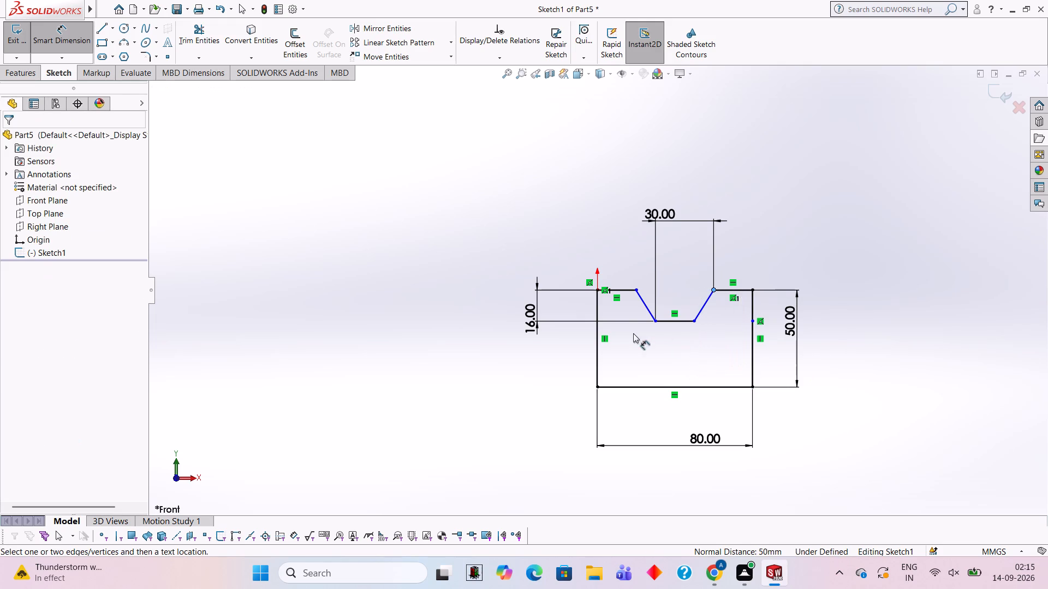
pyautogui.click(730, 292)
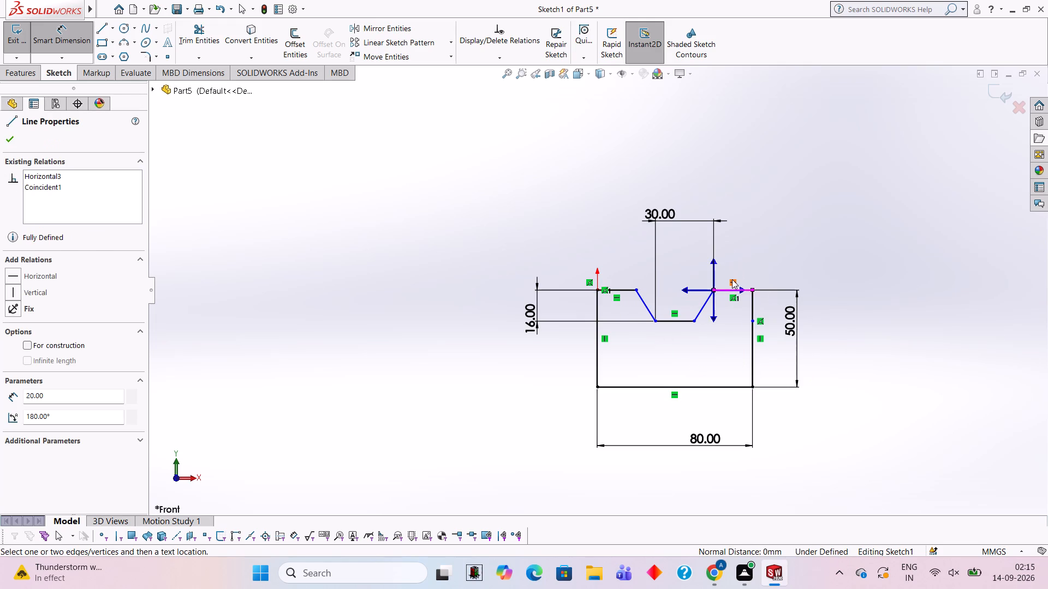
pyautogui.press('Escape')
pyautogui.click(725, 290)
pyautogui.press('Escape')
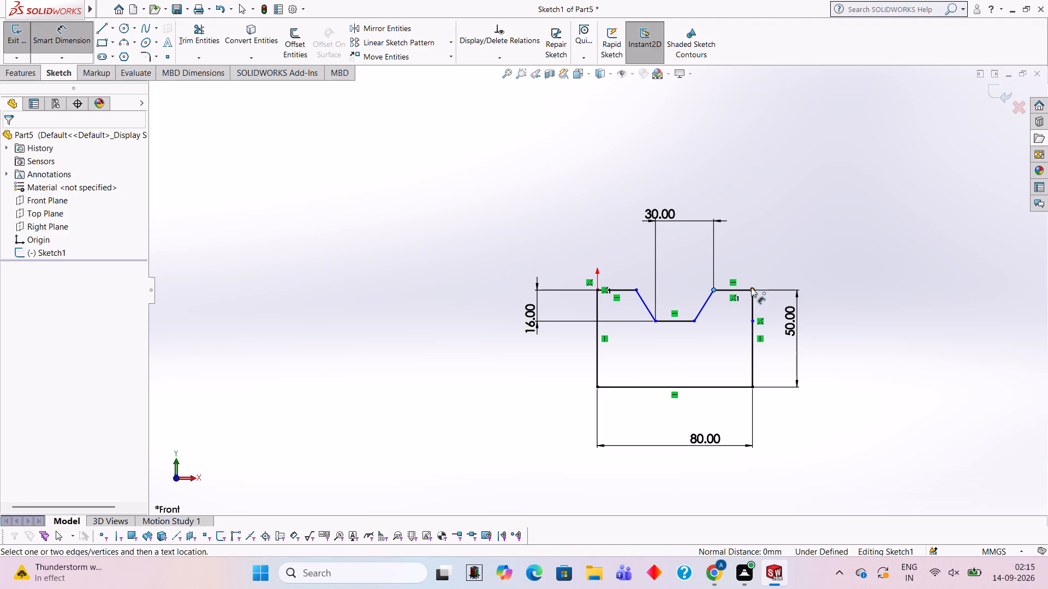
# Dimension the horizontal distance from the notch's far upper corner to the profile's far upper corner, placing it below the notch floor.
pyautogui.click(752, 287)
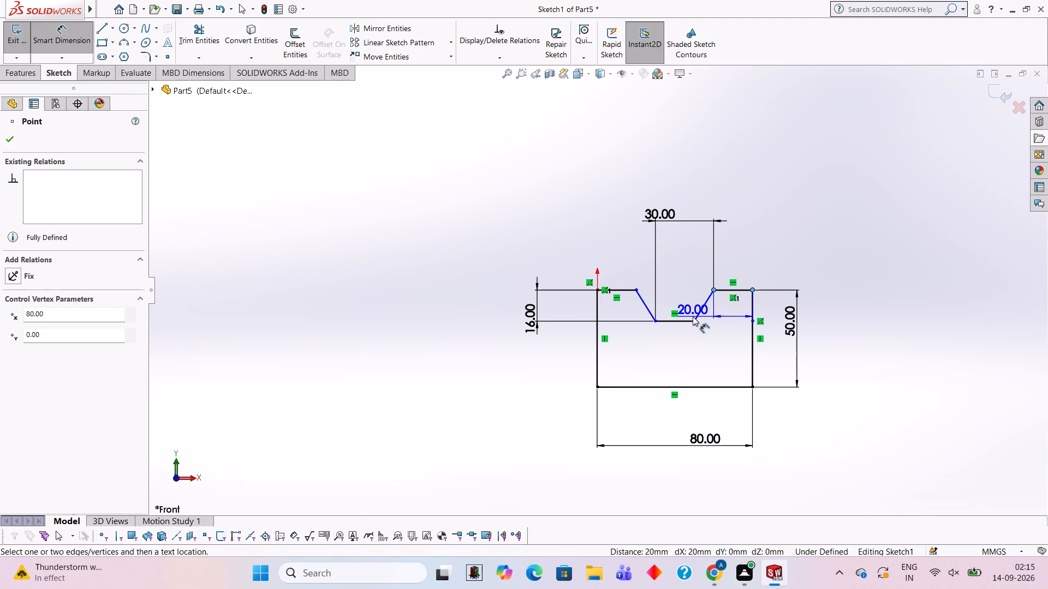
pyautogui.click(654, 318)
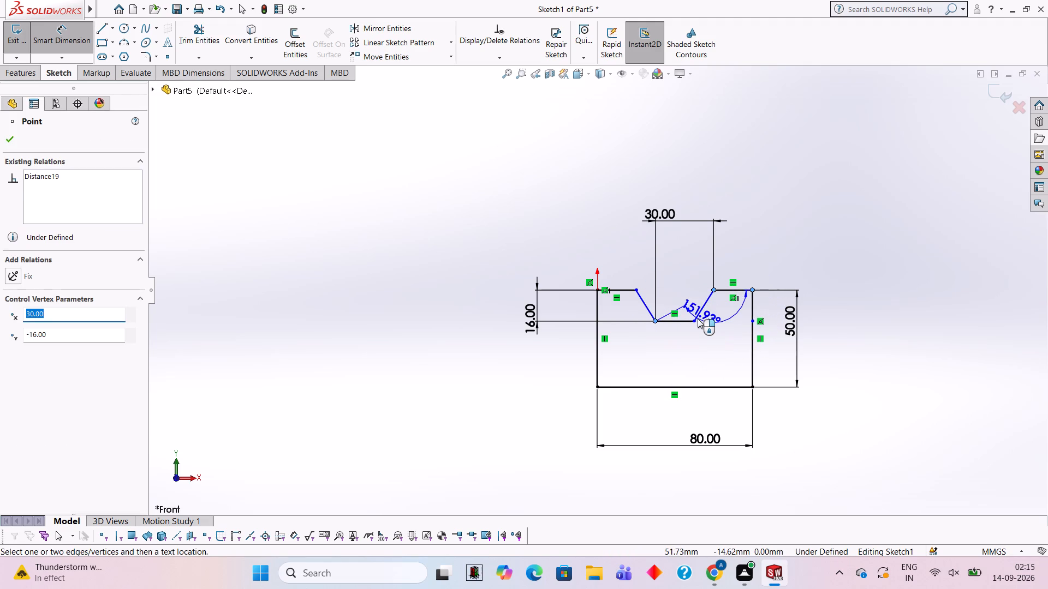
pyautogui.press('Escape')
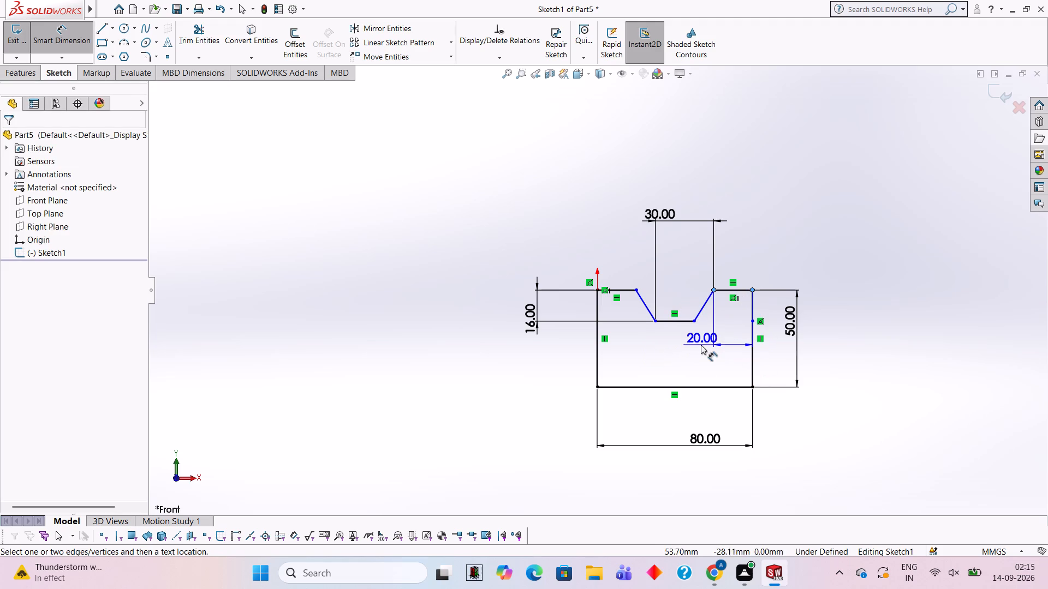
pyautogui.click(713, 344)
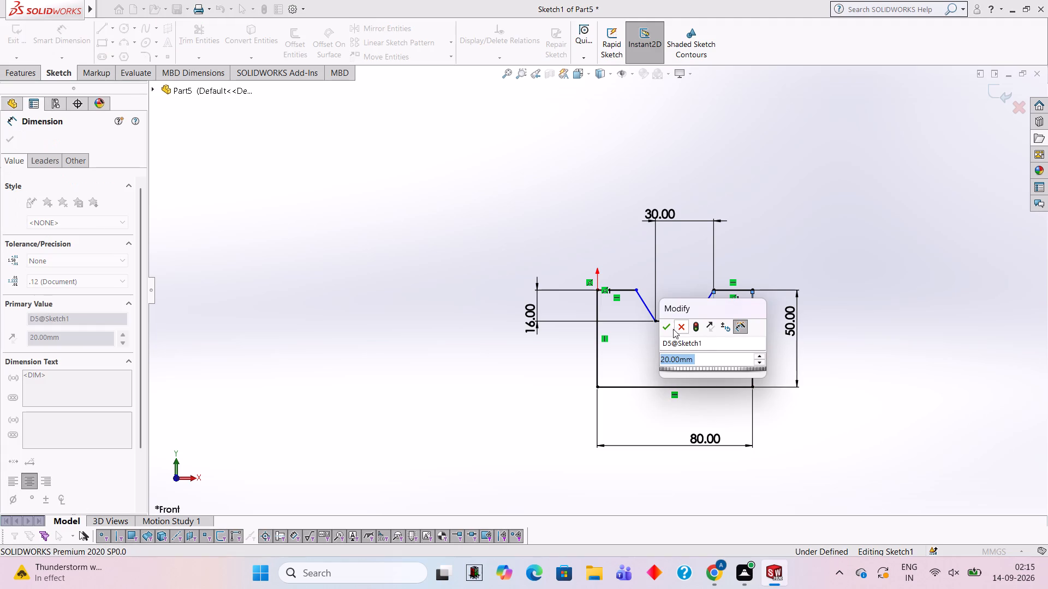
pyautogui.click(669, 327)
pyautogui.click(686, 346)
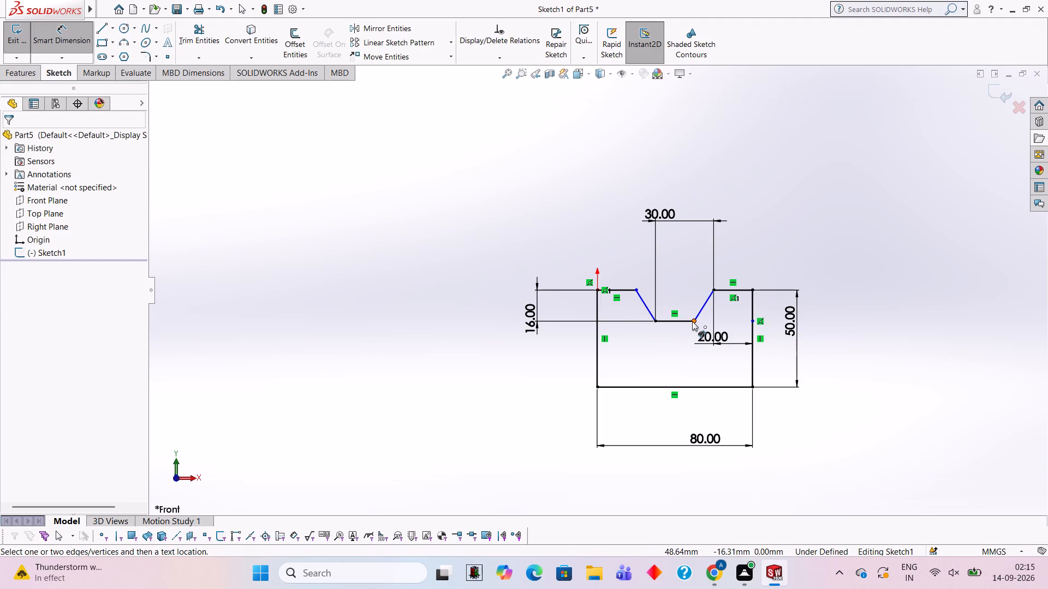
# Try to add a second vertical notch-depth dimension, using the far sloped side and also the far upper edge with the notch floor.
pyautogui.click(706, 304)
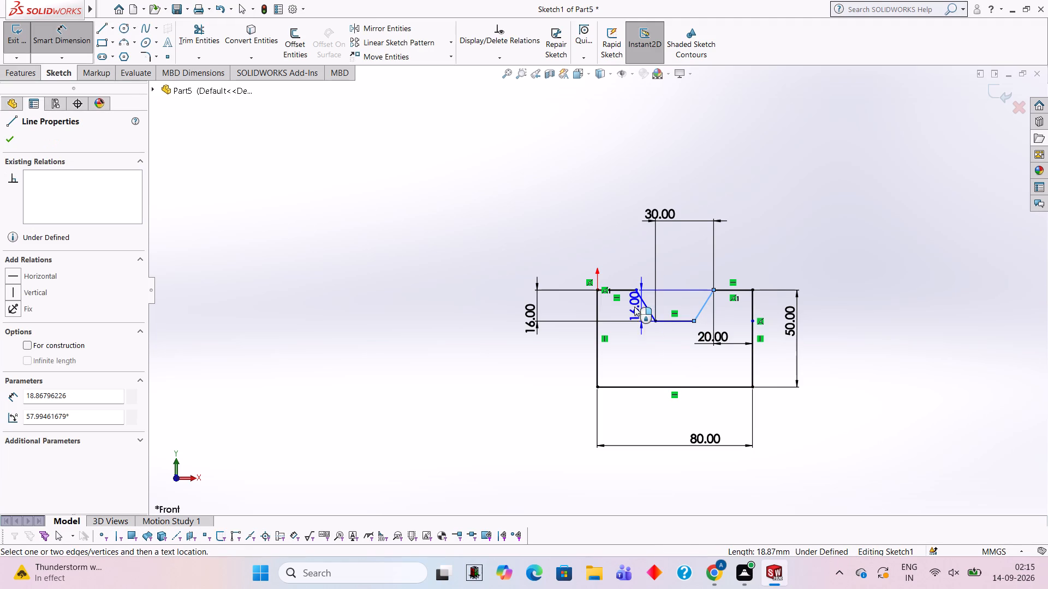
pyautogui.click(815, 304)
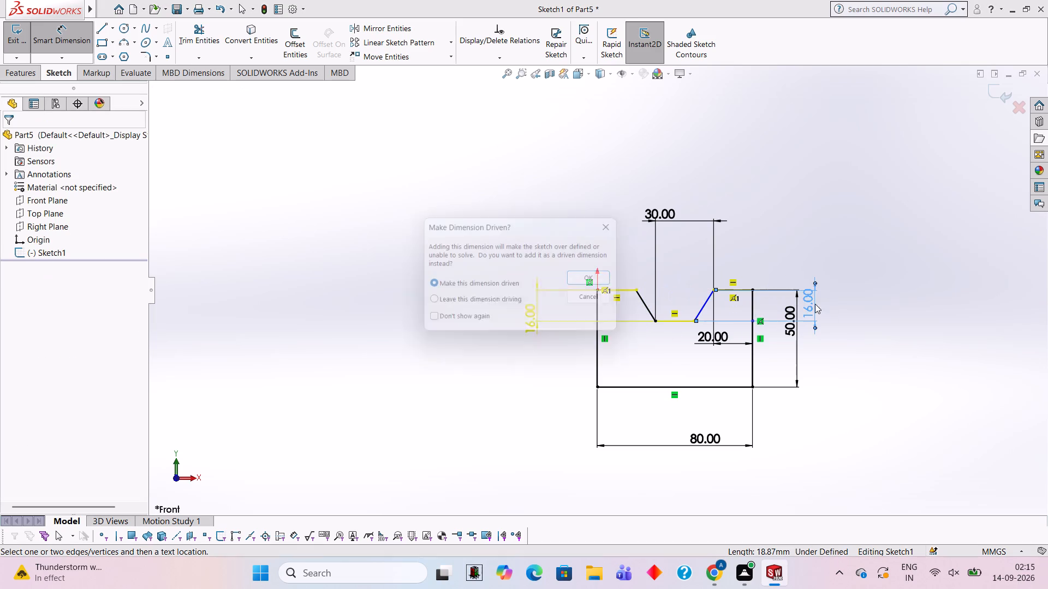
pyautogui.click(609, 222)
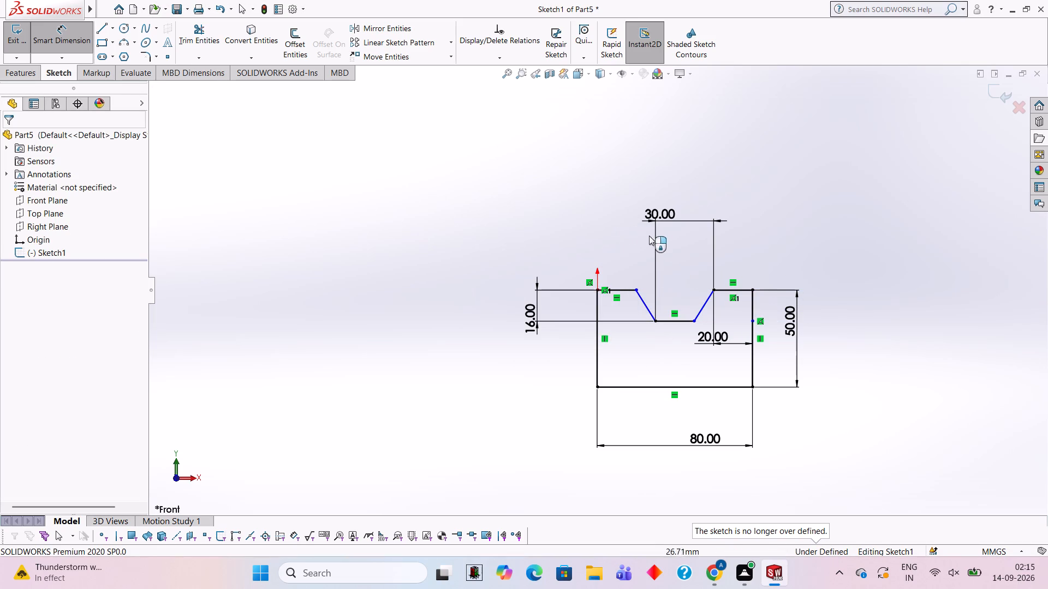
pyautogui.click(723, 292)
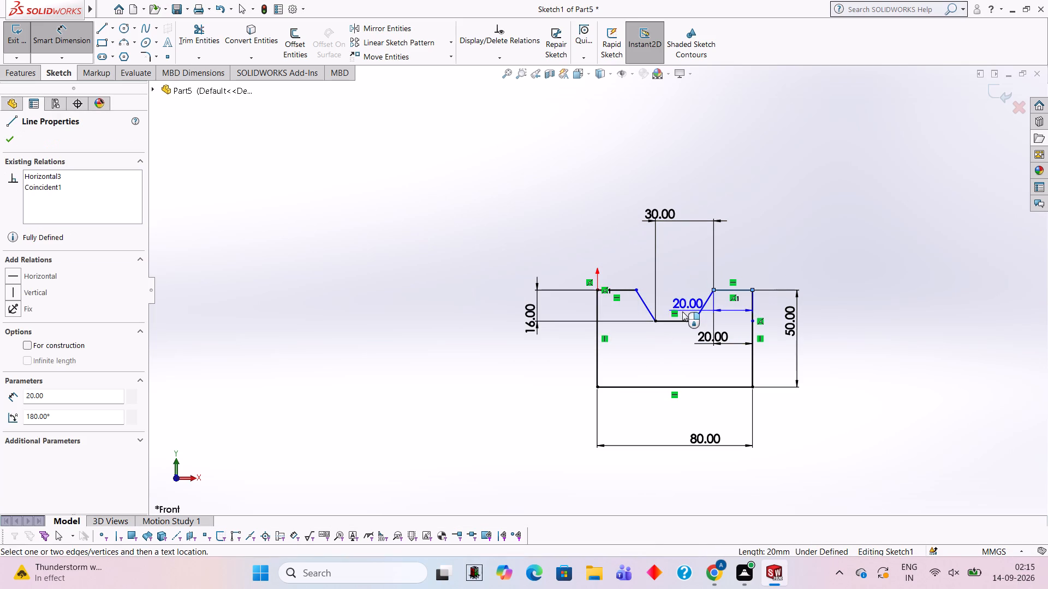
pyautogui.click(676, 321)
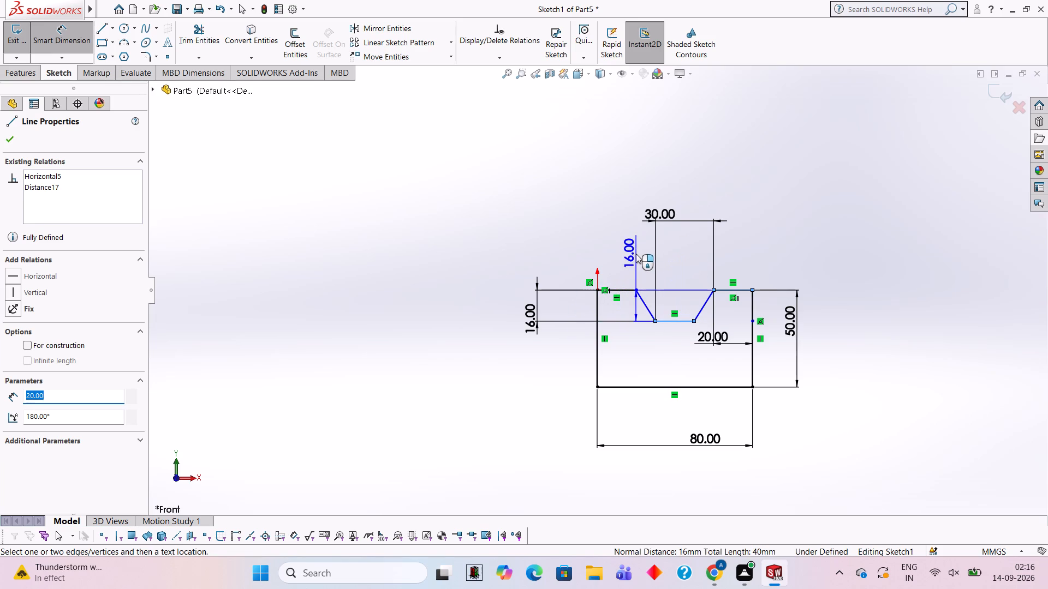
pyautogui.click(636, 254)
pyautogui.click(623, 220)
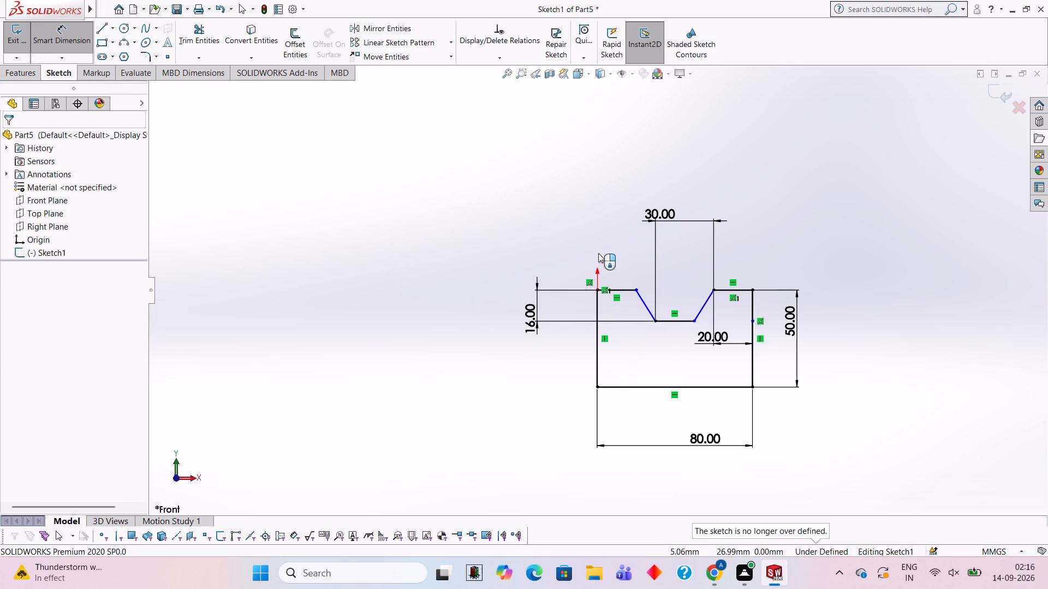
# Dimension the horizontal distance from the origin corner to the notch floor's far corner, placing it above the profile.
pyautogui.click(596, 289)
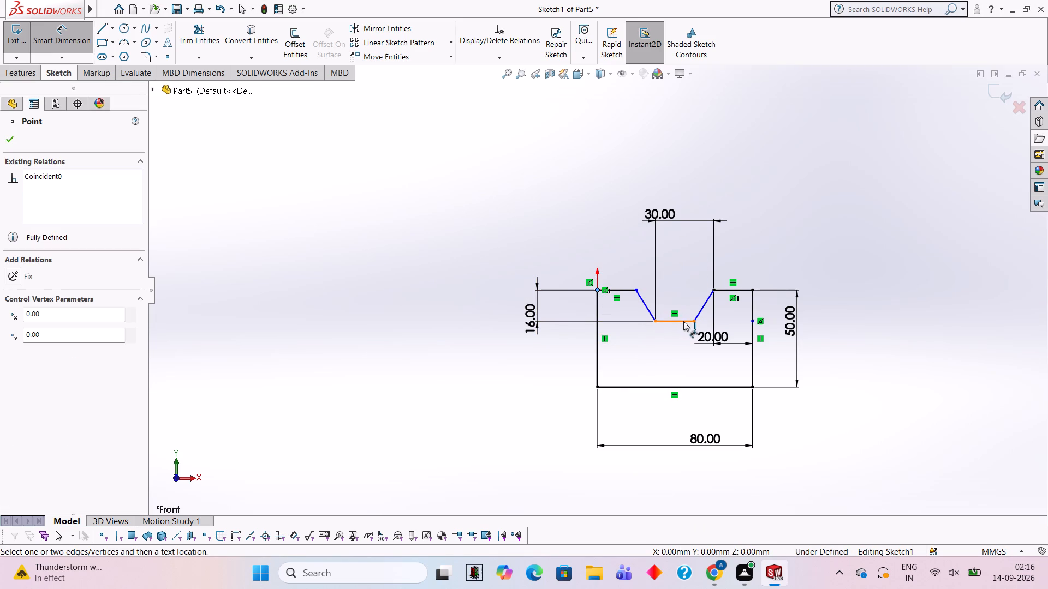
pyautogui.click(693, 320)
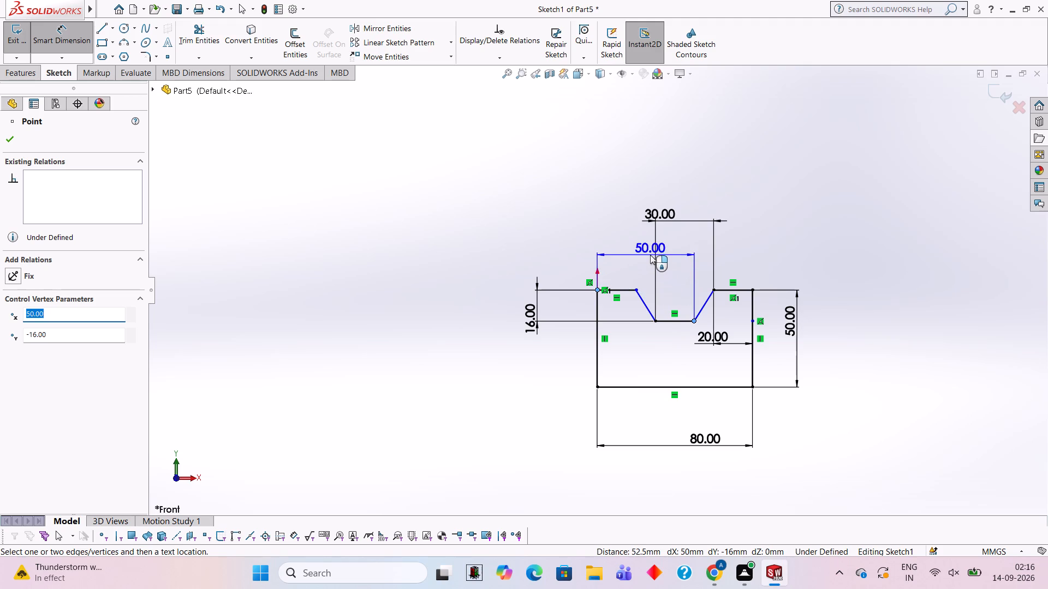
pyautogui.click(650, 255)
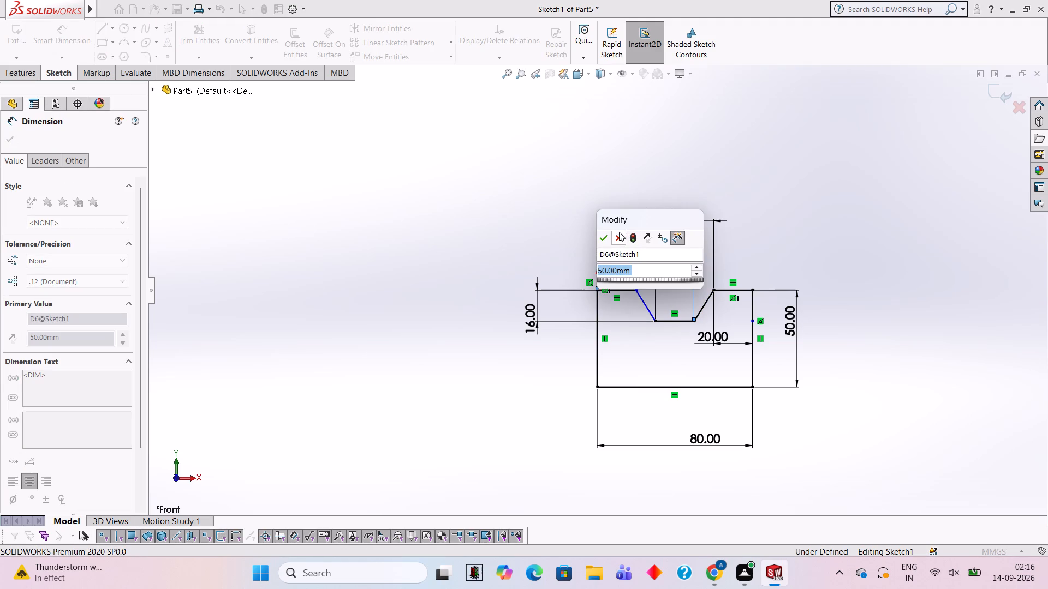
pyautogui.click(608, 236)
pyautogui.click(687, 285)
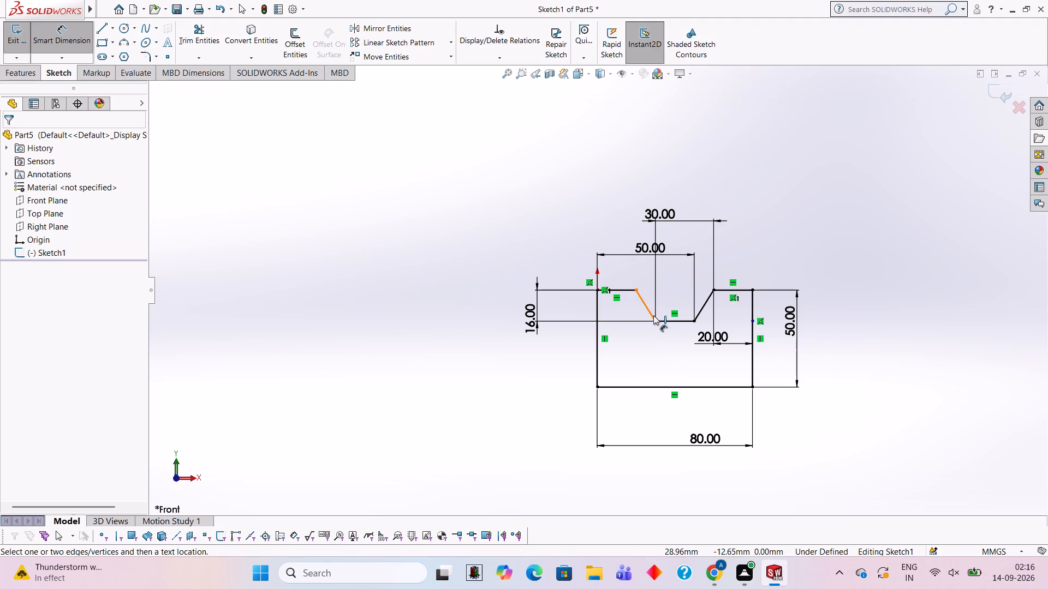
# Dimension the horizontal distance from the notch's upper corner near the origin to the profile's far upper corner, placing it above the profile.
pyautogui.click(634, 287)
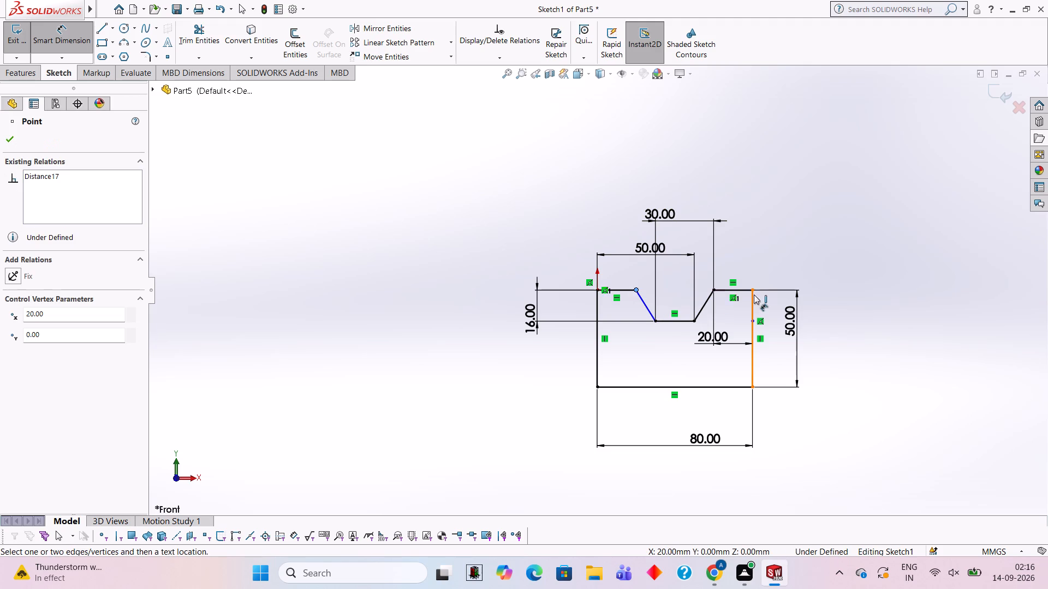
pyautogui.click(750, 293)
pyautogui.click(711, 242)
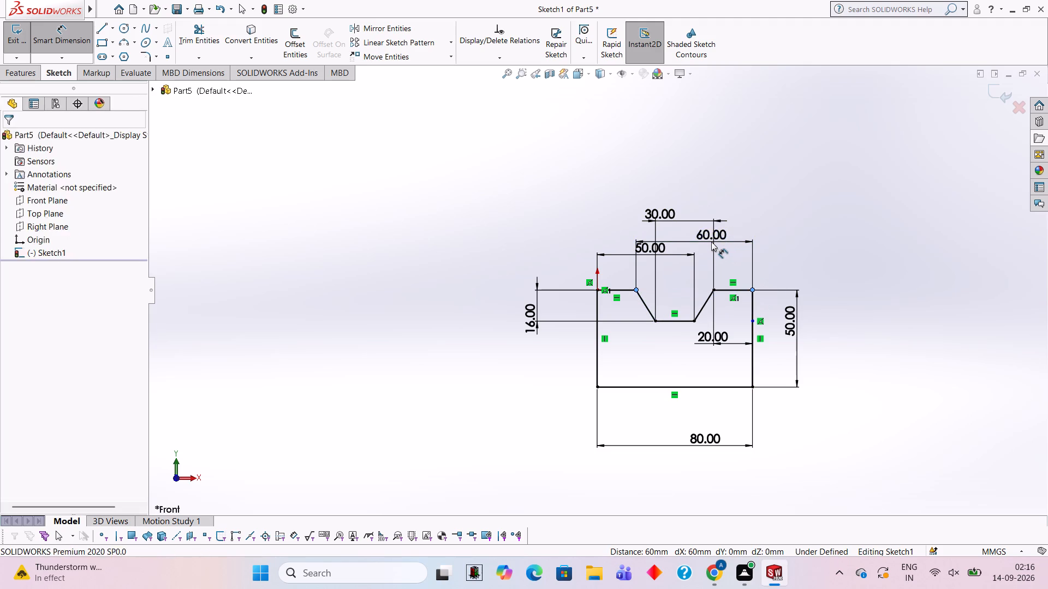
pyautogui.click(659, 230)
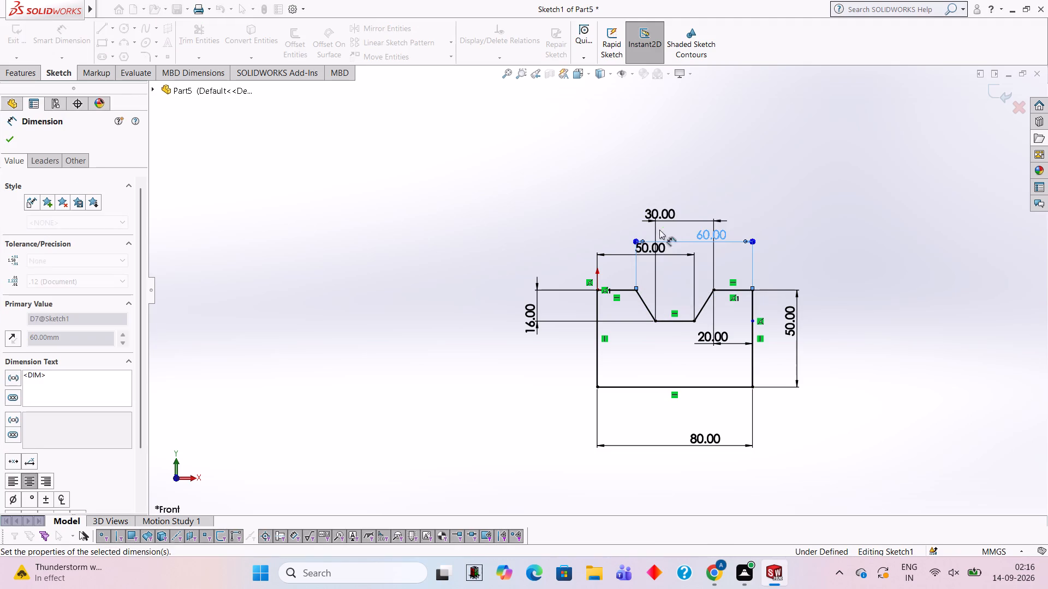
pyautogui.click(778, 266)
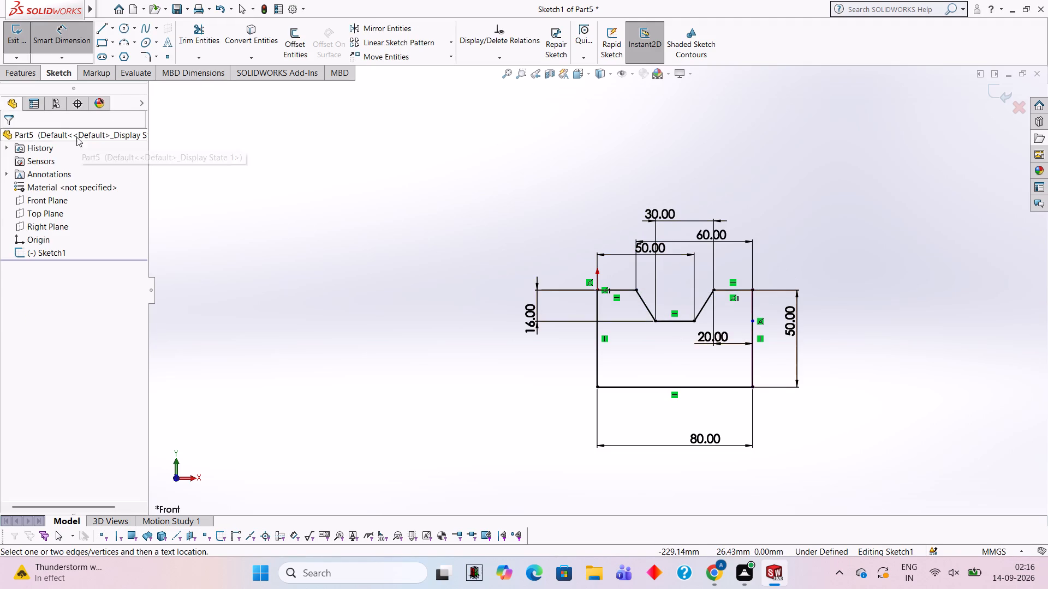
# Extrude the notched profile as a blind boss 12 mm deep, merging its open contours.
pyautogui.click(25, 78)
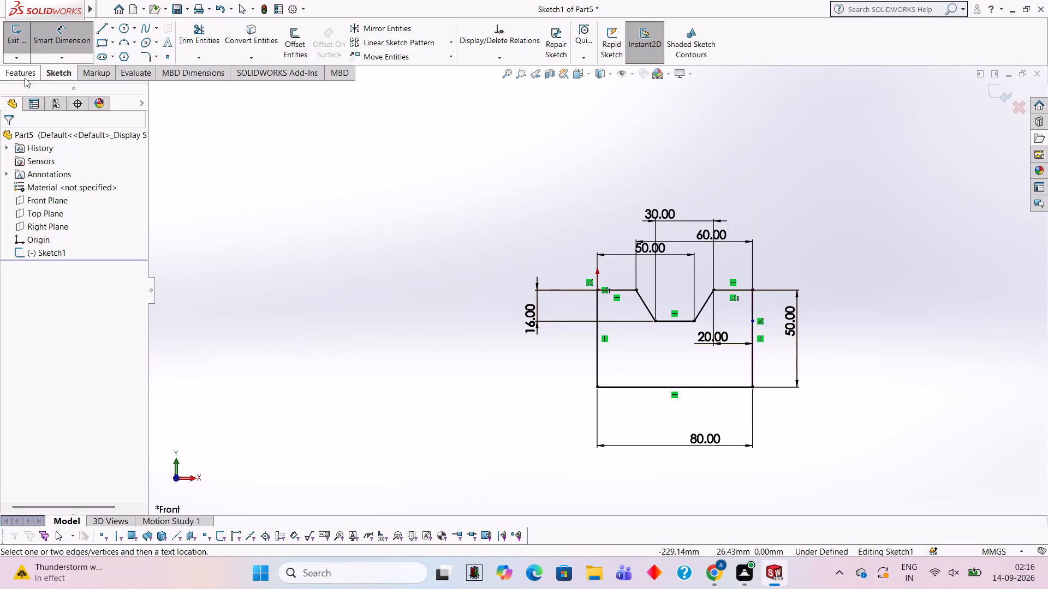
pyautogui.click(23, 57)
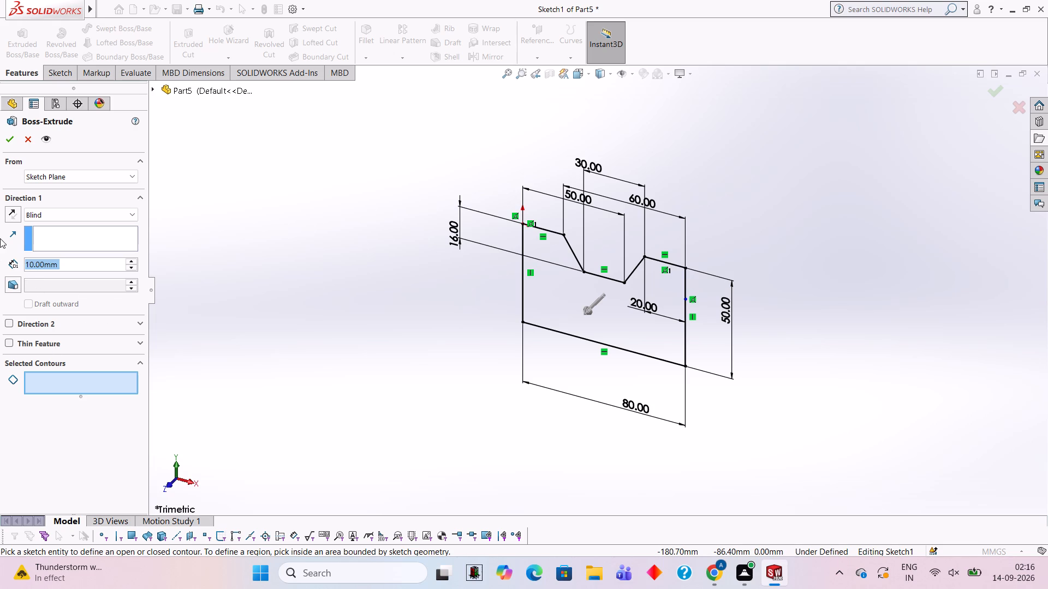
pyautogui.write('12')
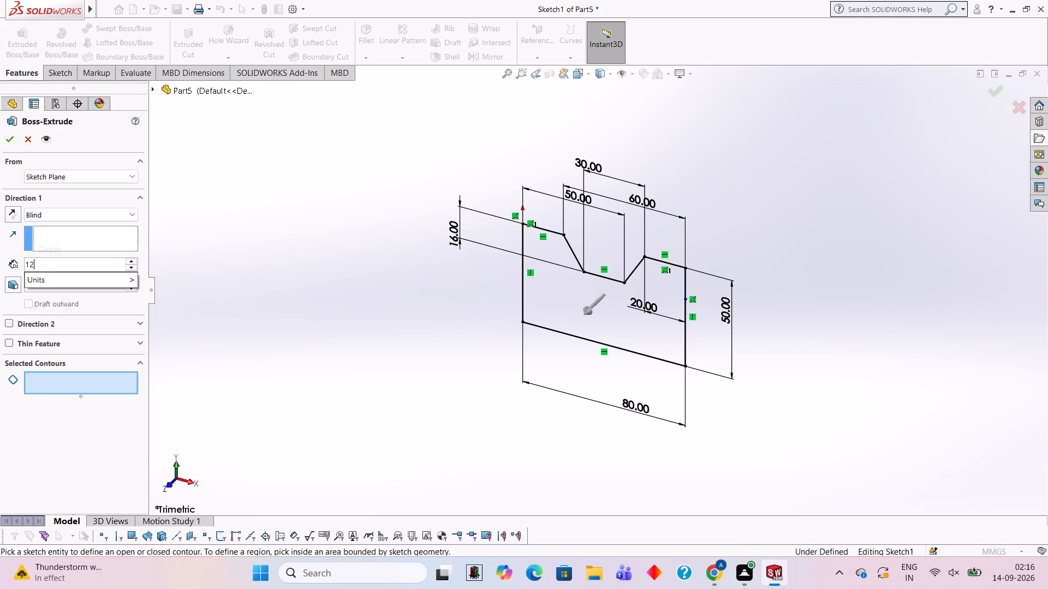
pyautogui.press('Return')
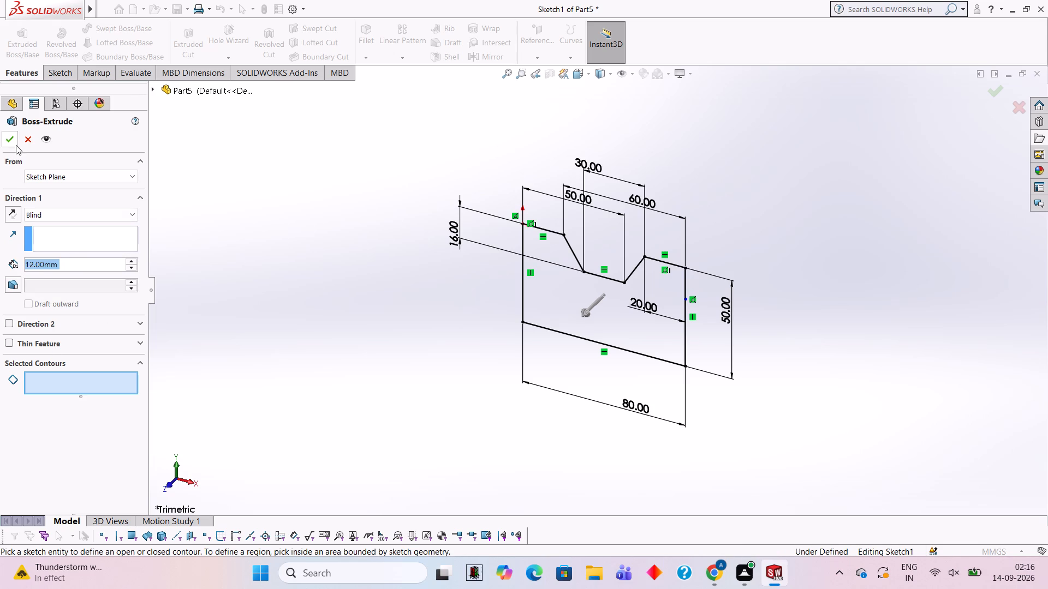
pyautogui.click(14, 141)
pyautogui.click(556, 320)
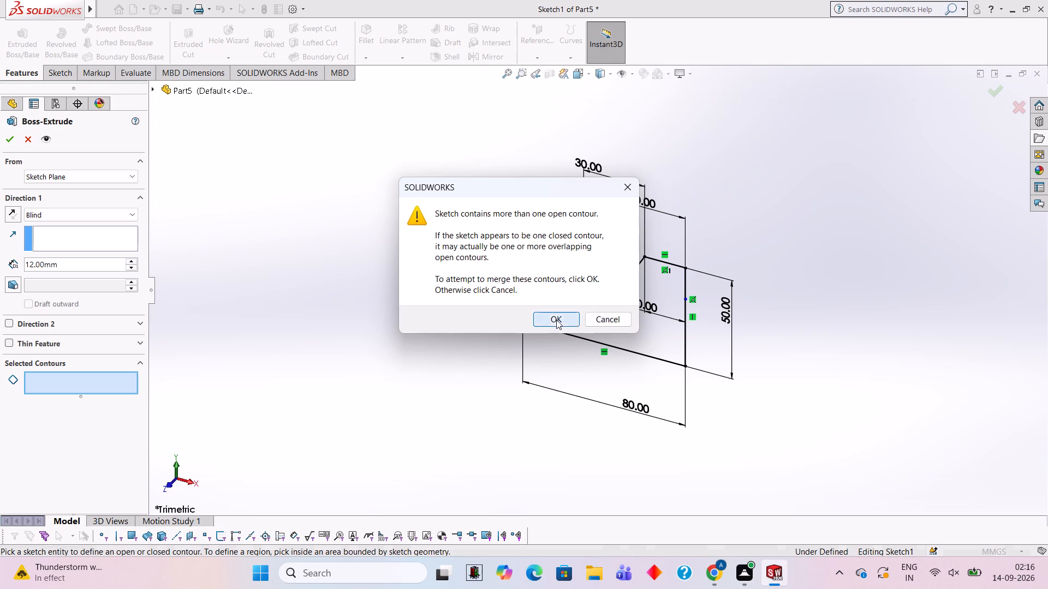
pyautogui.click(700, 226)
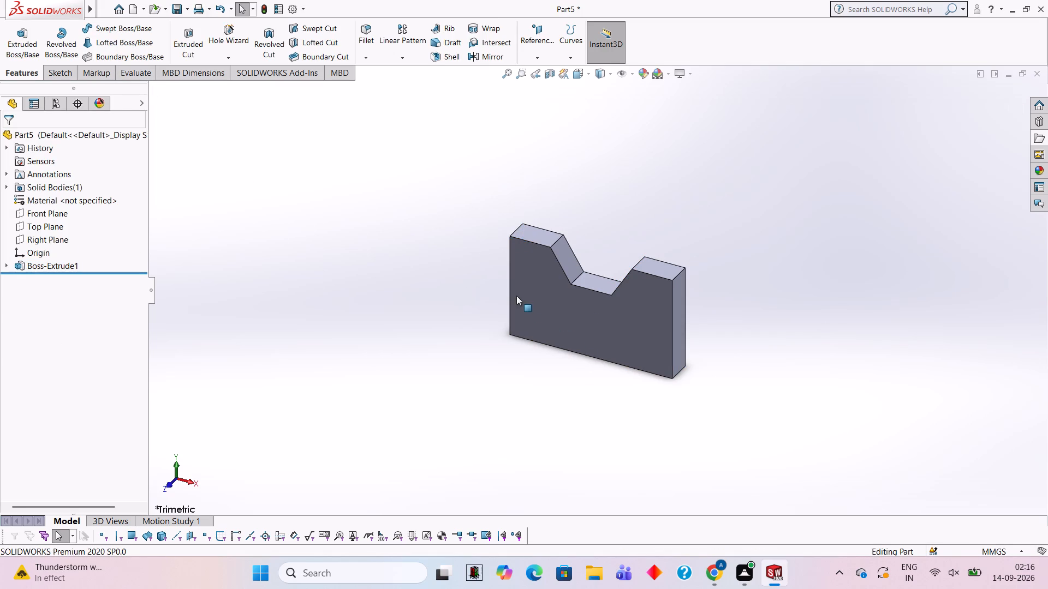
# Start a sketch on the block's front face and draw a corner rectangle along its bottom, spanning the full width.
pyautogui.click(545, 298)
pyautogui.click(594, 261)
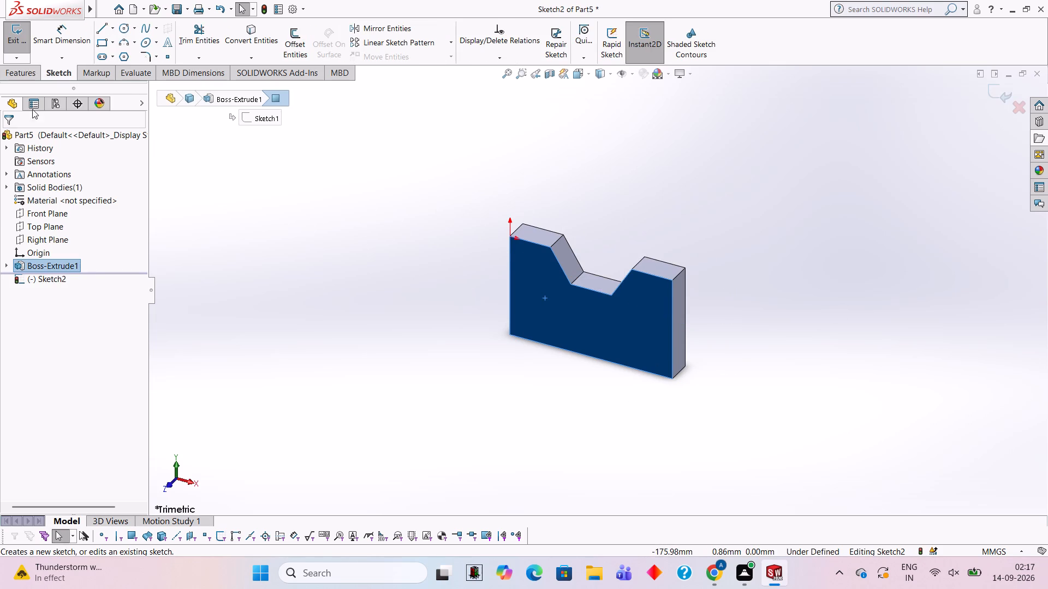
pyautogui.click(104, 43)
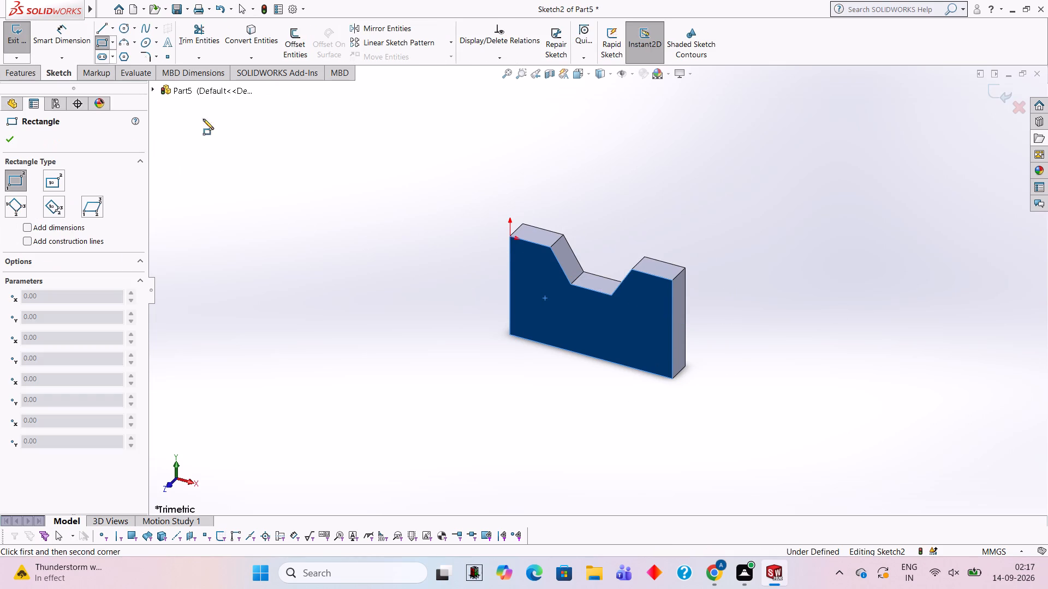
pyautogui.click(511, 334)
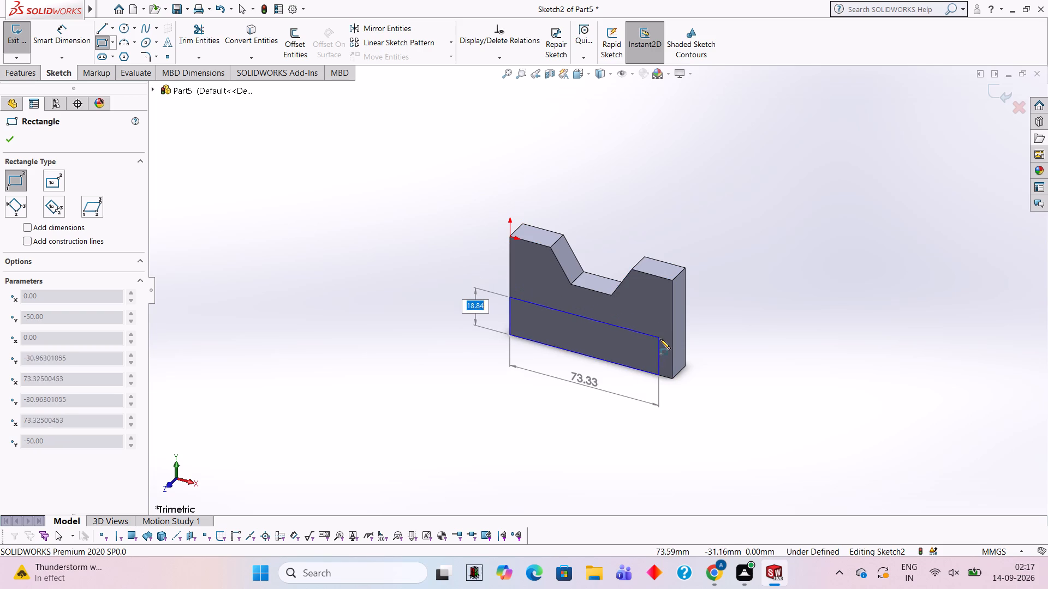
pyautogui.click(674, 344)
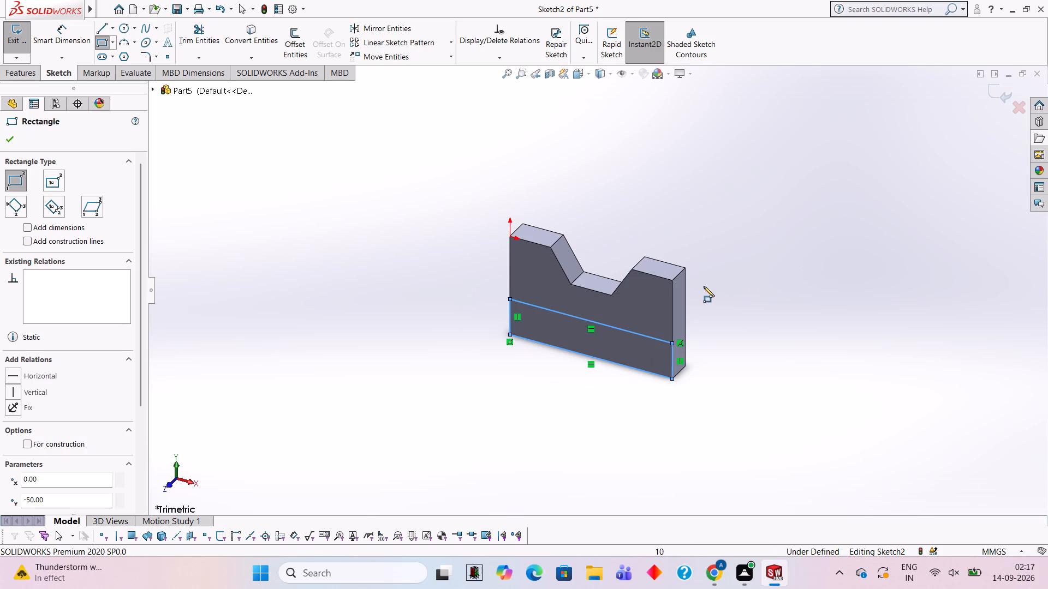
pyautogui.press('Escape')
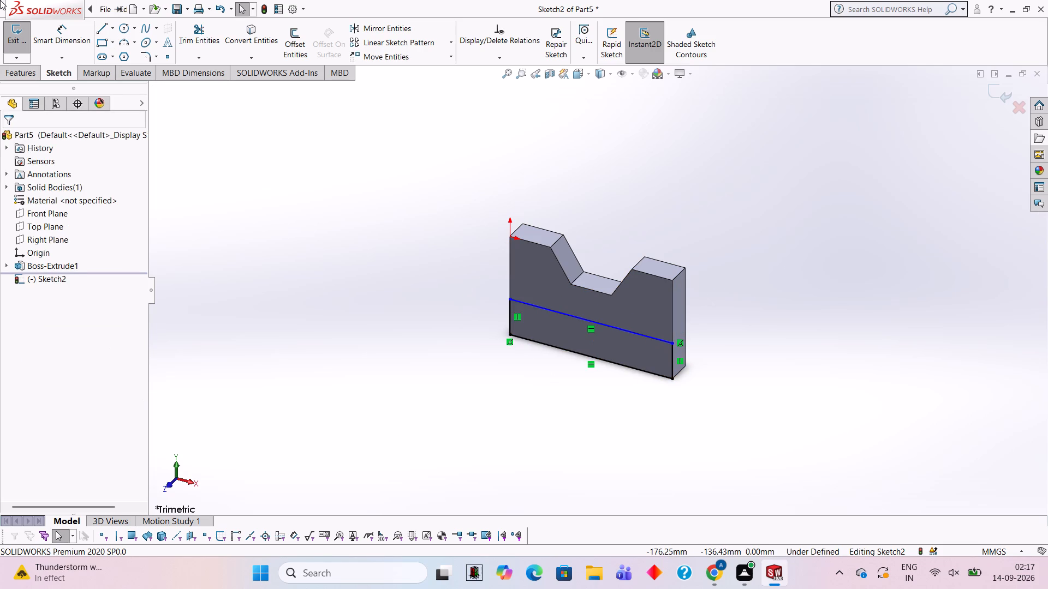
# Dimension the height of the front-face rectangle and set it to 15 mm.
pyautogui.click(72, 43)
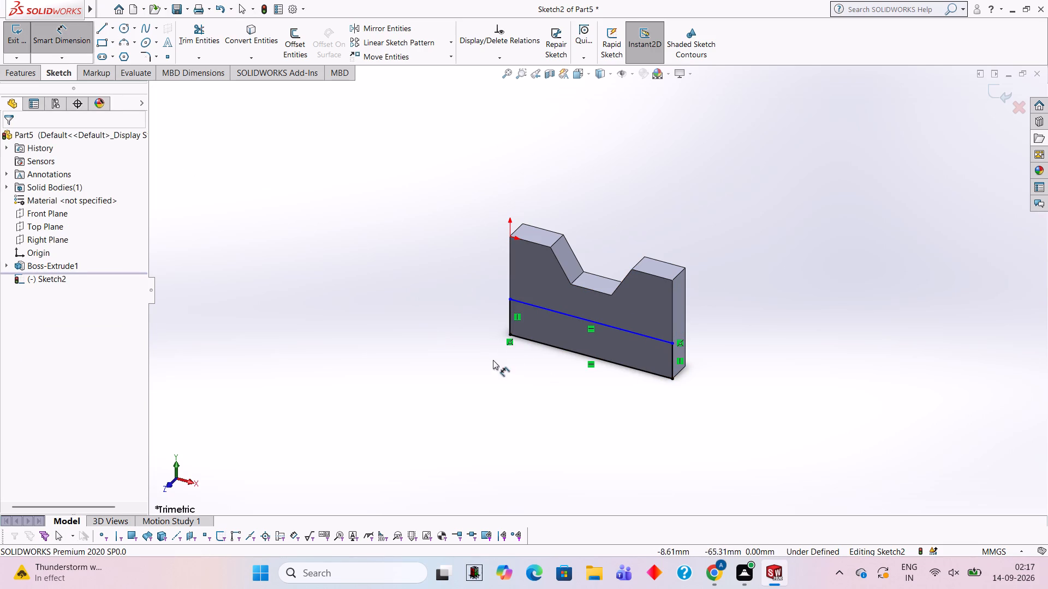
pyautogui.click(511, 333)
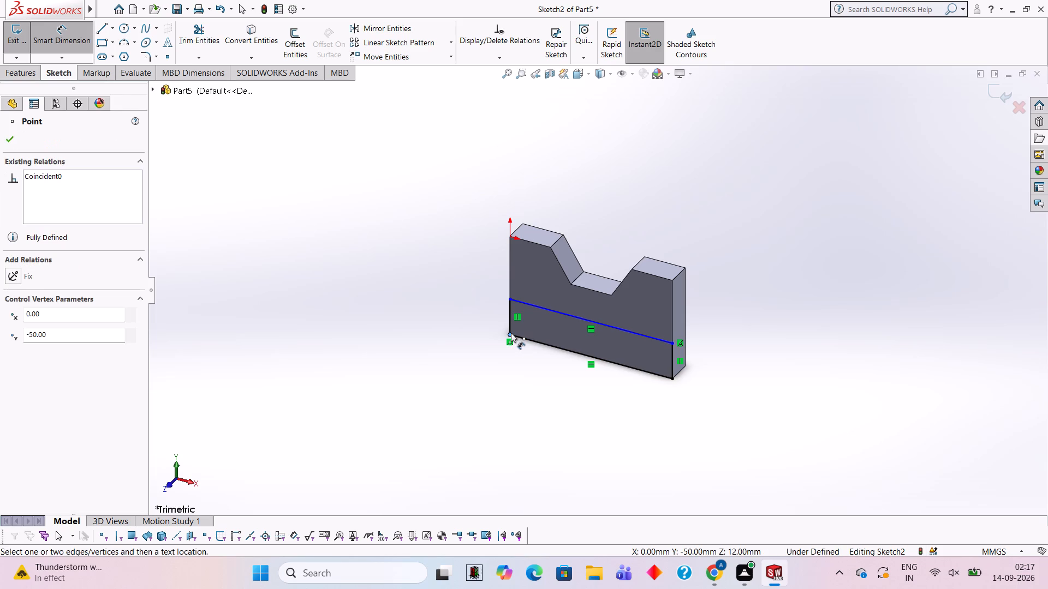
pyautogui.click(509, 300)
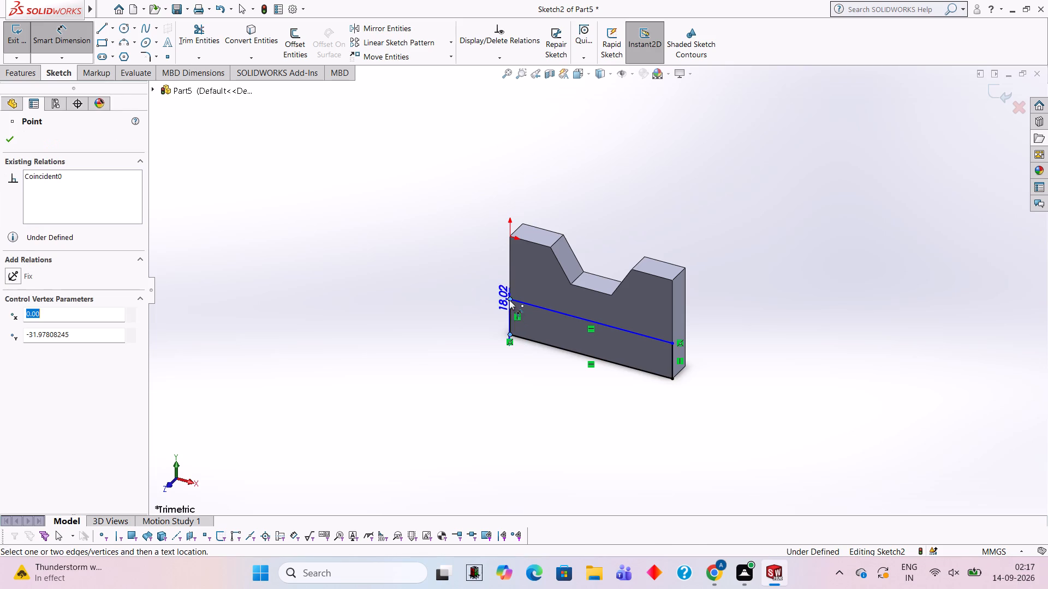
pyautogui.click(417, 290)
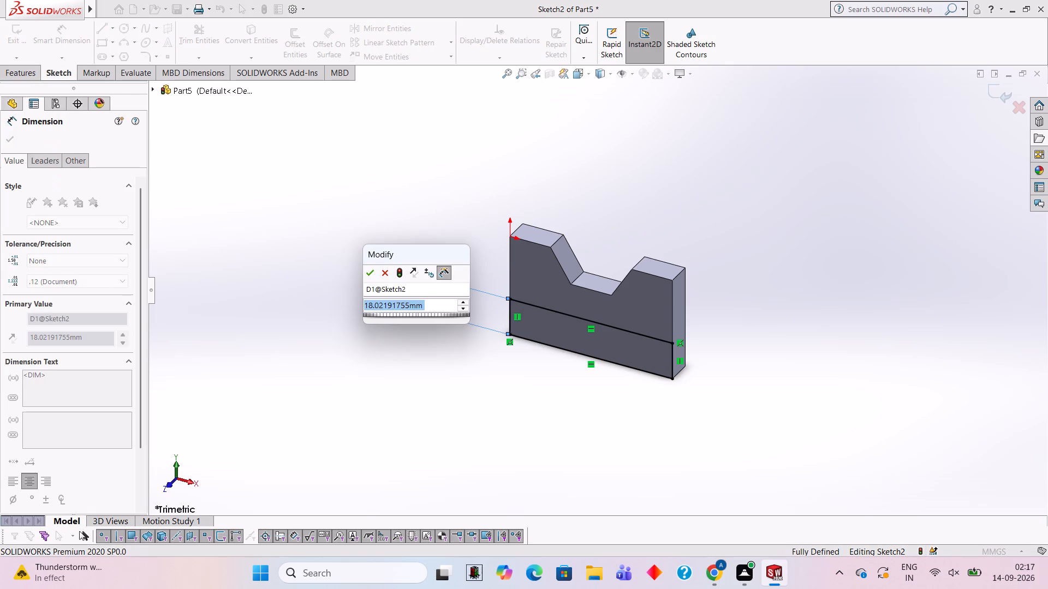
pyautogui.write('15')
pyautogui.press('Return')
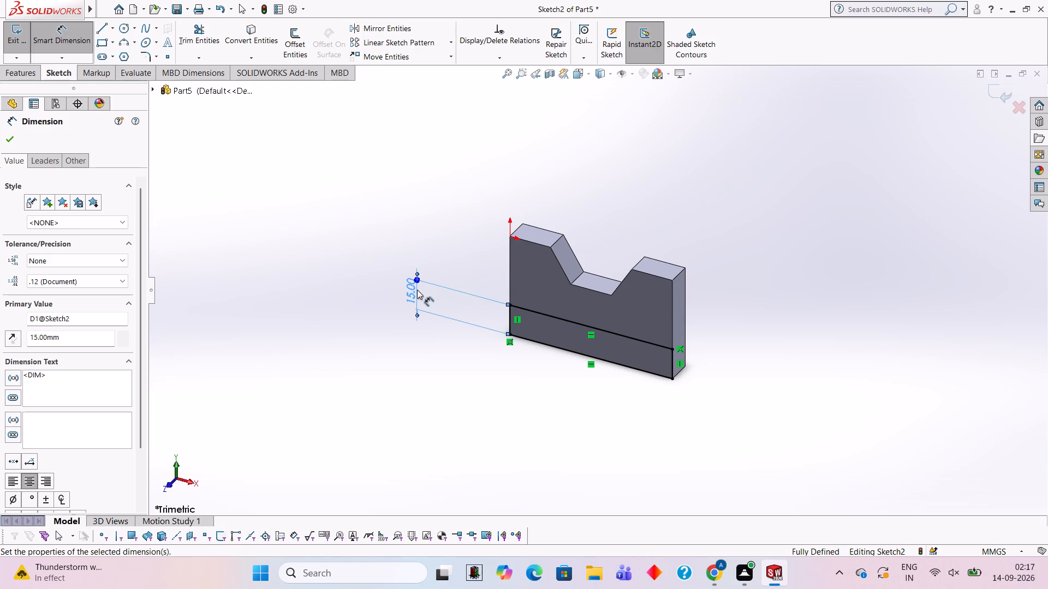
pyautogui.press('Escape')
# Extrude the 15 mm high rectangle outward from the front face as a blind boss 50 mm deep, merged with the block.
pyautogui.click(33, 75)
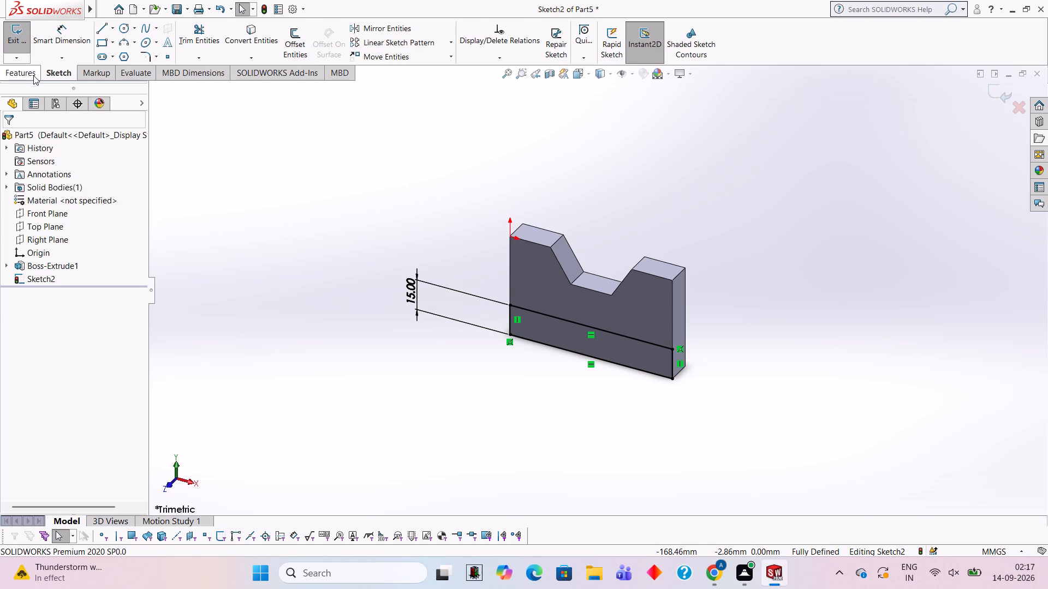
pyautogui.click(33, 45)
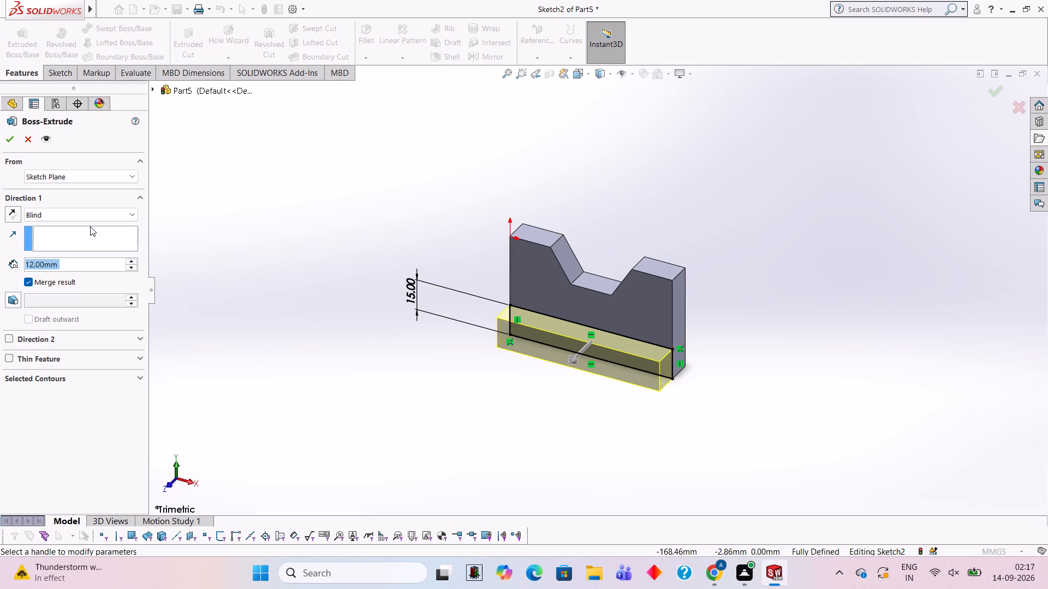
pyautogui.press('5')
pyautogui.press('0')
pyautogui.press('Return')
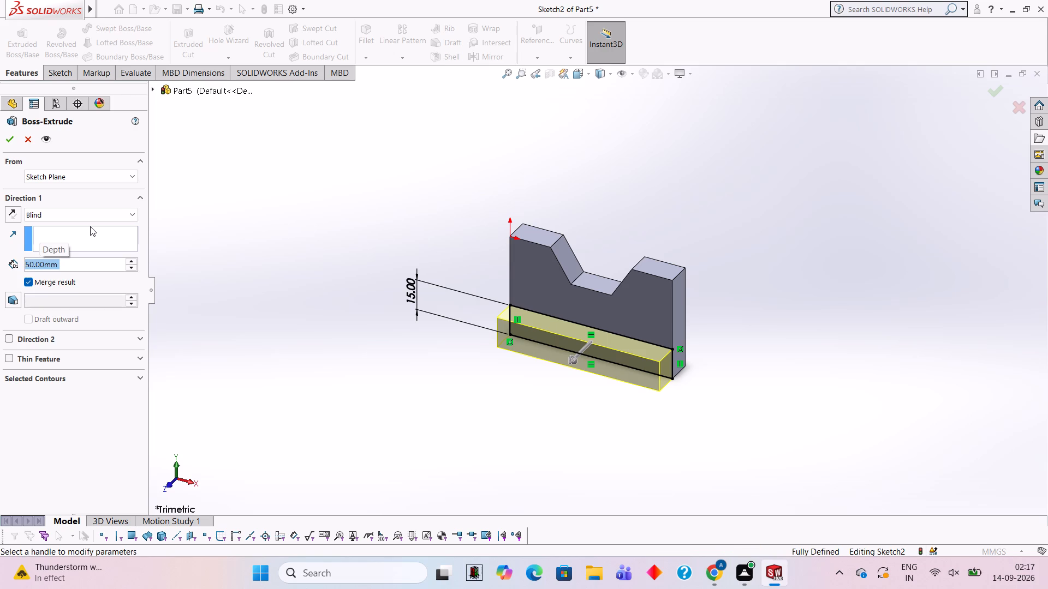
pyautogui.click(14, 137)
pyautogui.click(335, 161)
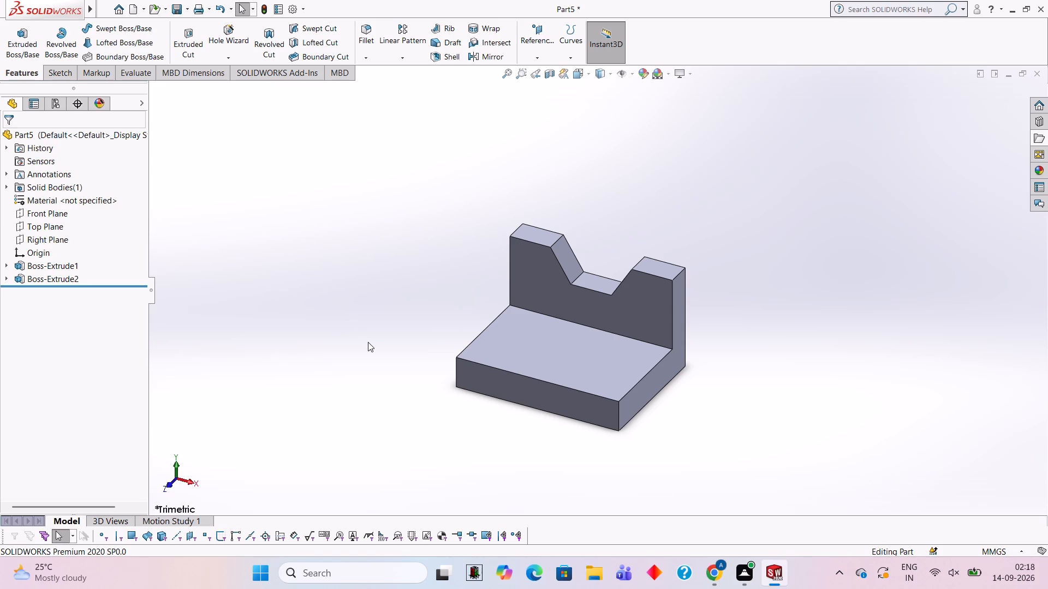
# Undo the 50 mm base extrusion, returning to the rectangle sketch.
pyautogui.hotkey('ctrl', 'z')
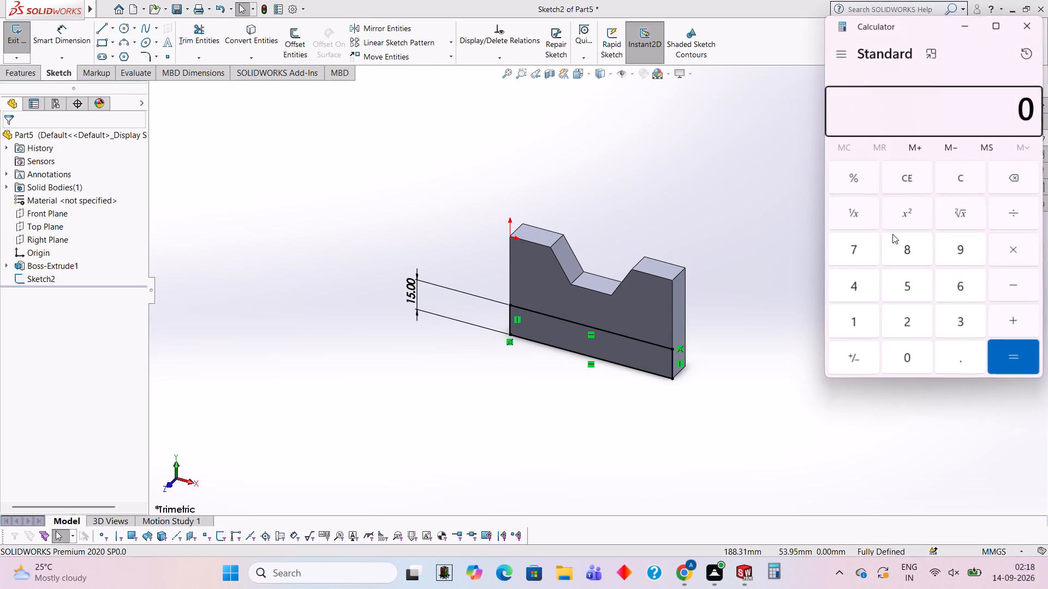
# Calculate 50 minus 16 in Calculator for the base's extrusion depth, and close it.
pyautogui.write('50')
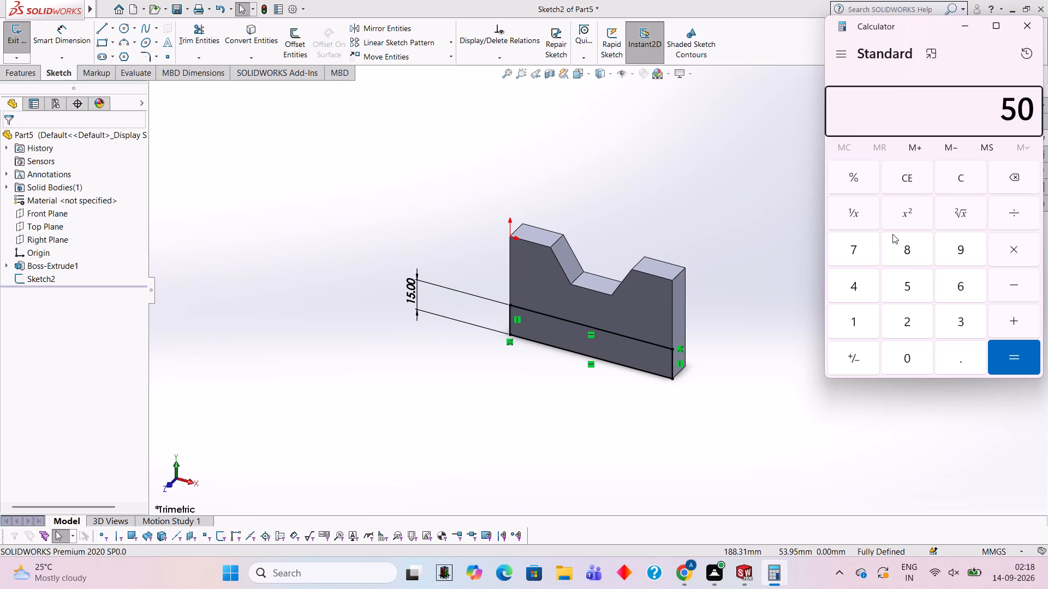
pyautogui.press('-')
pyautogui.write('16')
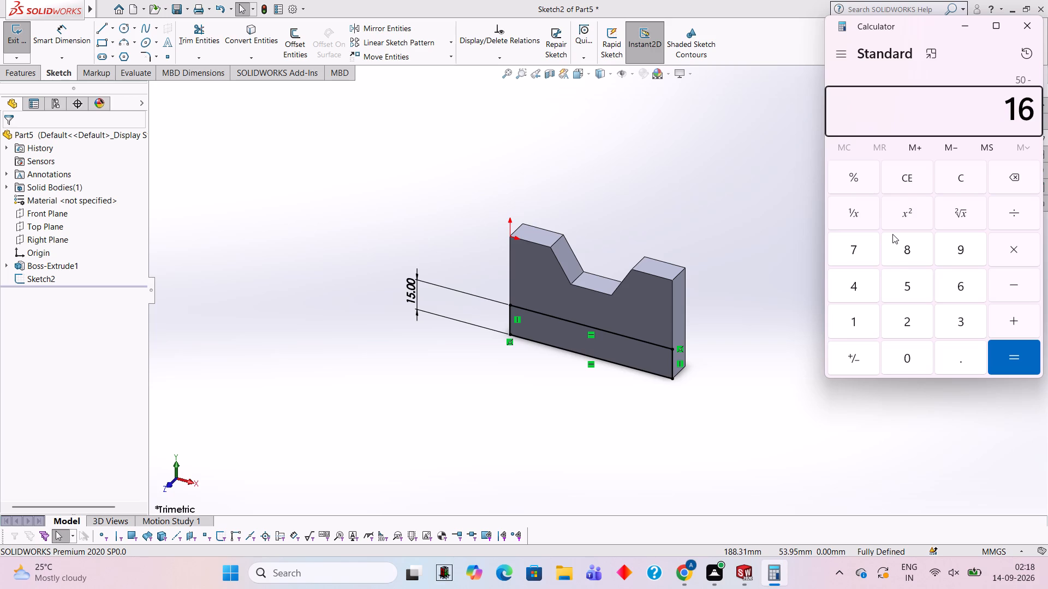
pyautogui.press('Return')
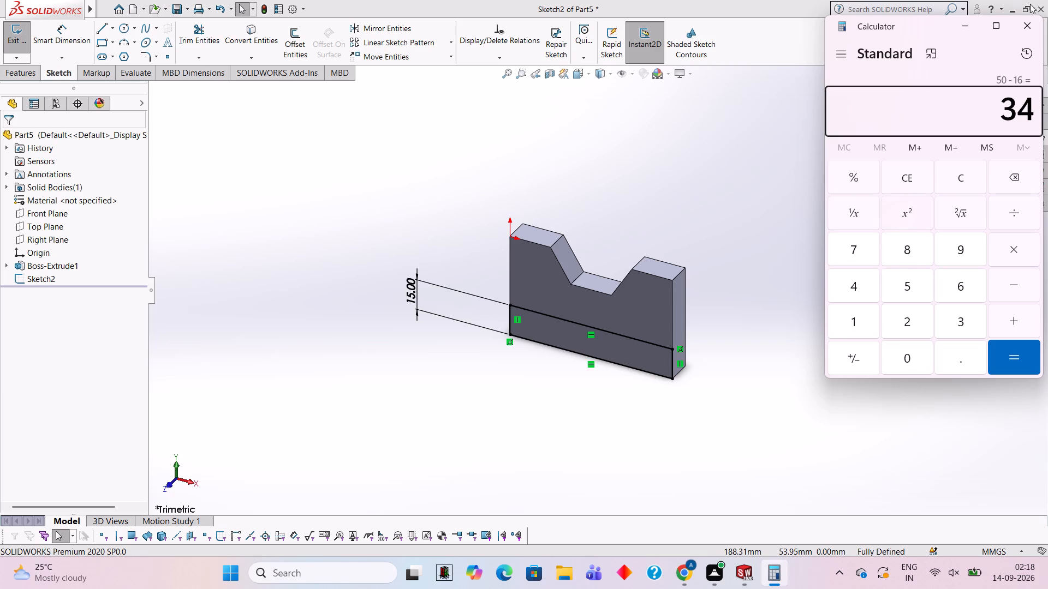
pyautogui.click(1029, 22)
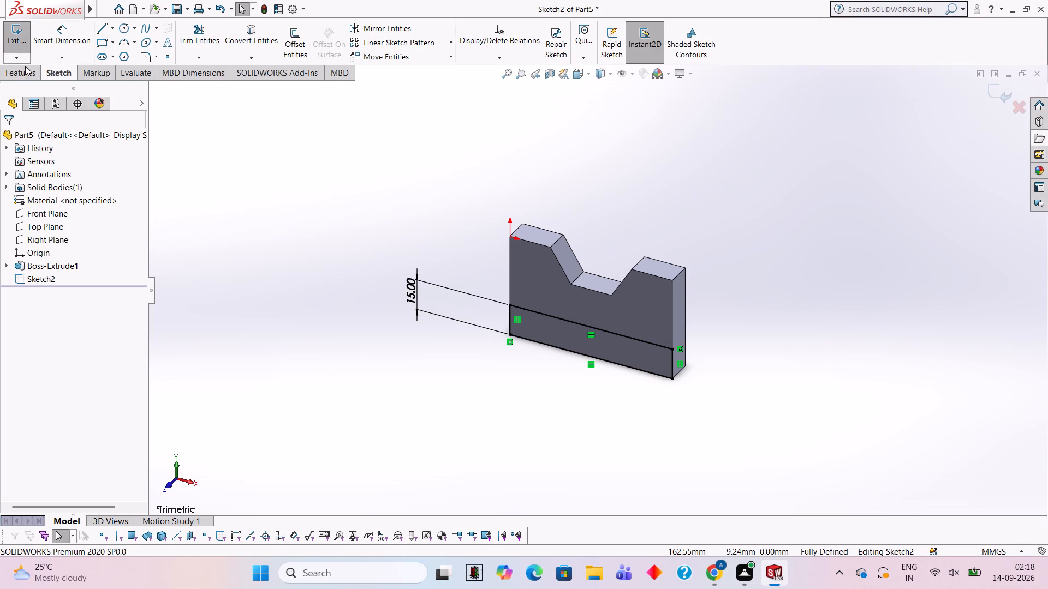
# Extrude the rectangle outward from the front face as a blind boss 34 mm deep, merged with the block.
pyautogui.click(29, 68)
pyautogui.click(29, 49)
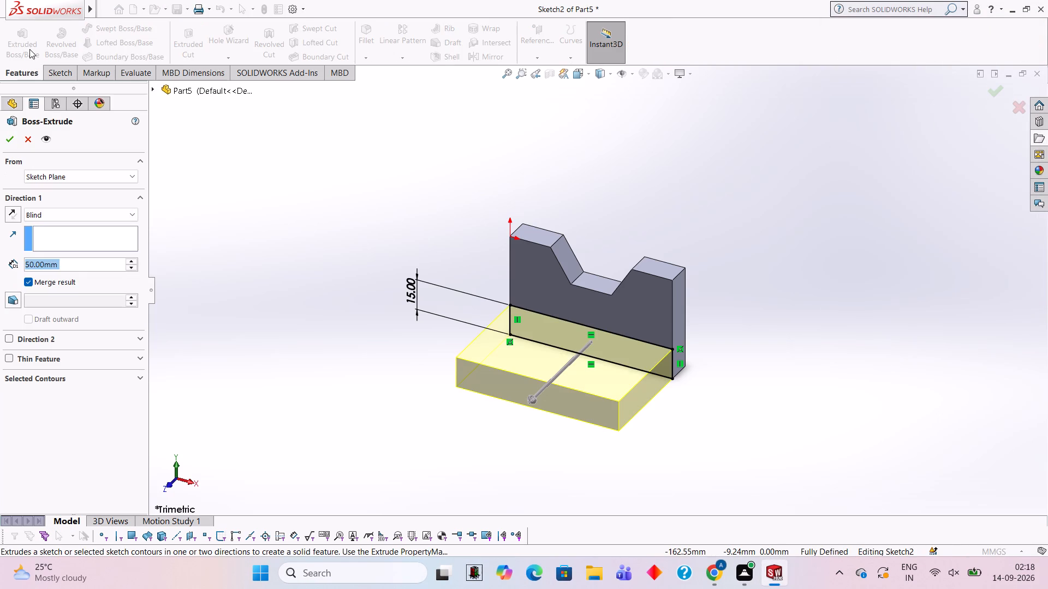
pyautogui.write('34')
pyautogui.press('Return')
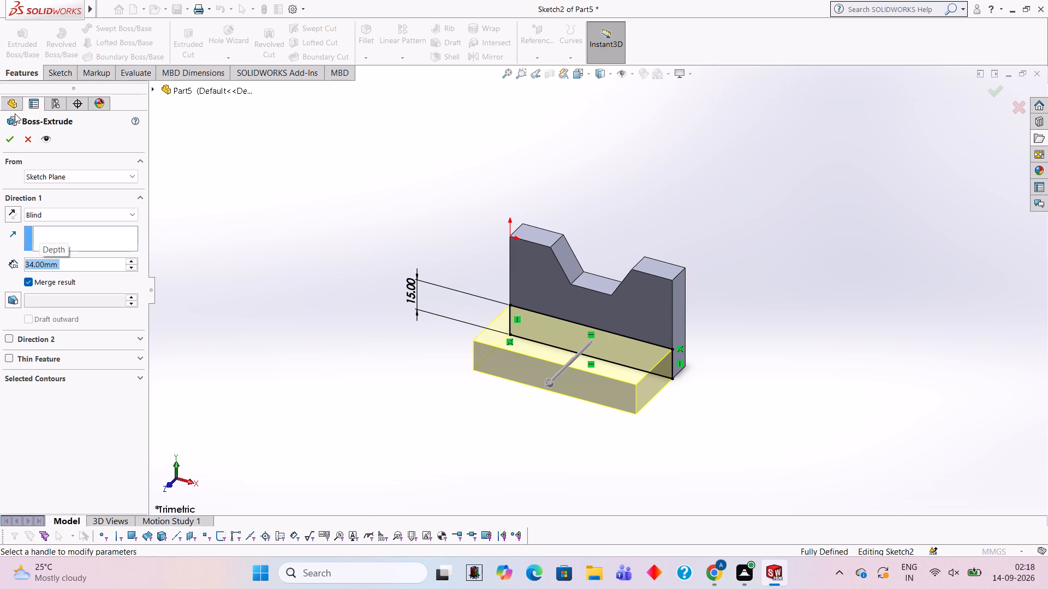
pyautogui.click(10, 138)
pyautogui.click(305, 171)
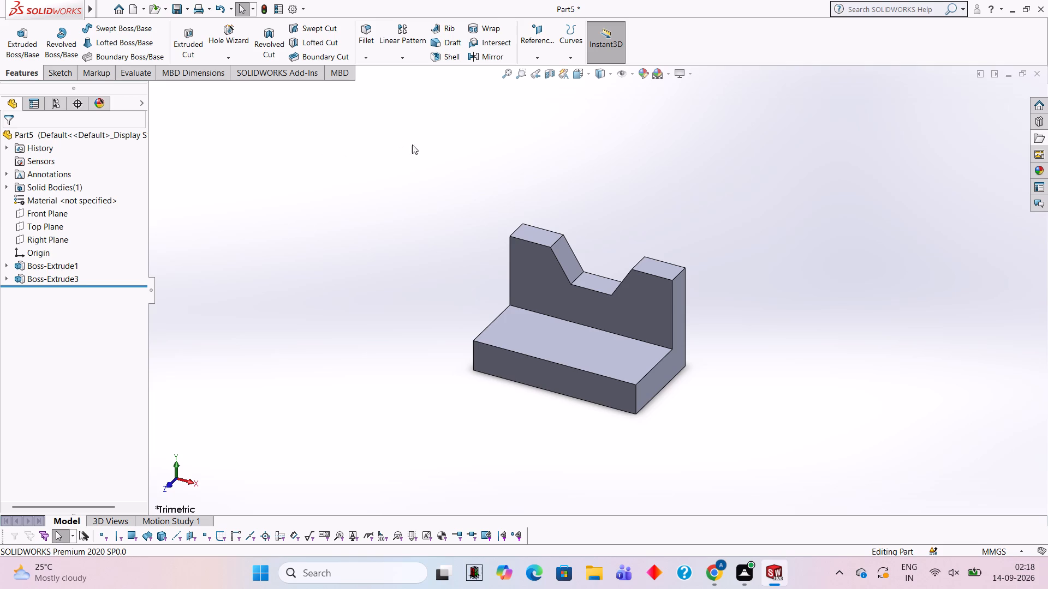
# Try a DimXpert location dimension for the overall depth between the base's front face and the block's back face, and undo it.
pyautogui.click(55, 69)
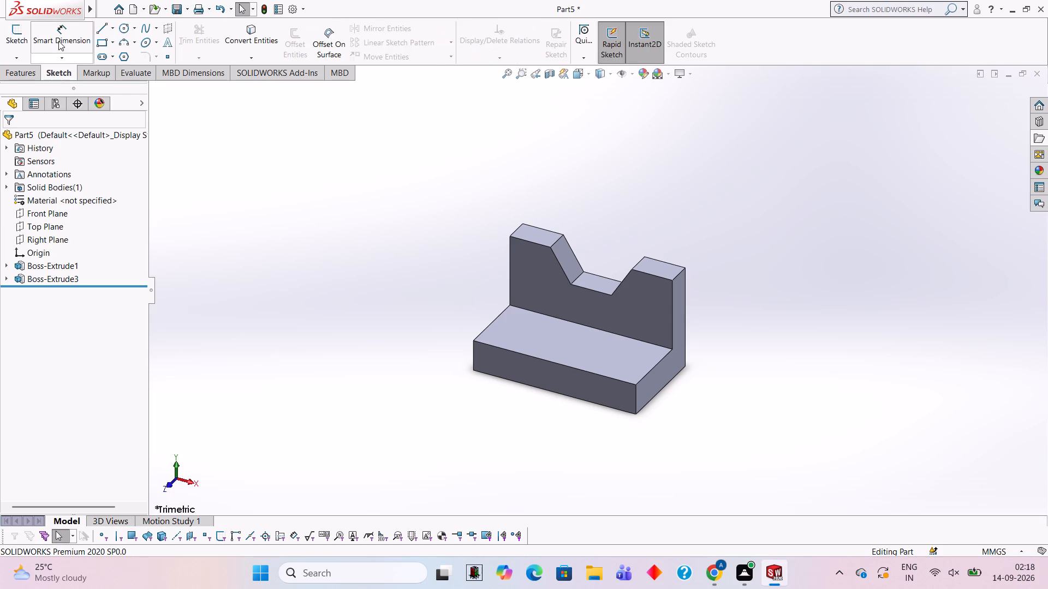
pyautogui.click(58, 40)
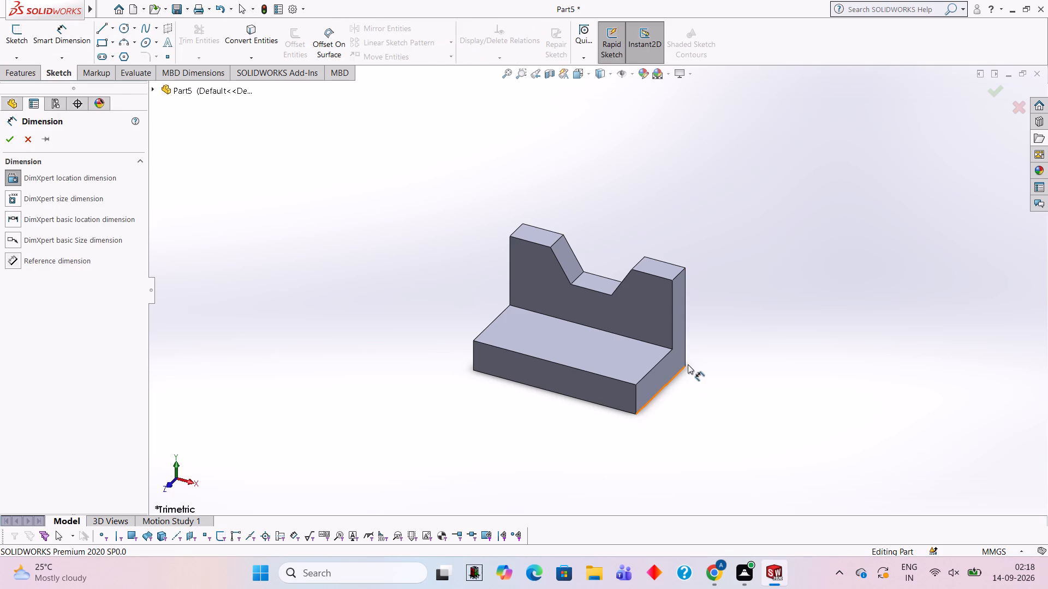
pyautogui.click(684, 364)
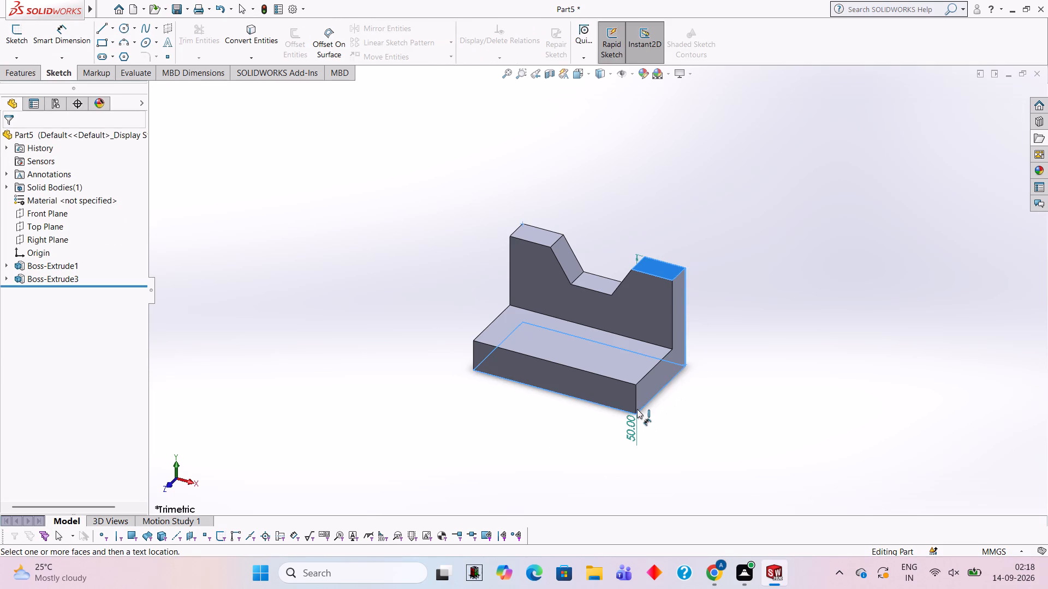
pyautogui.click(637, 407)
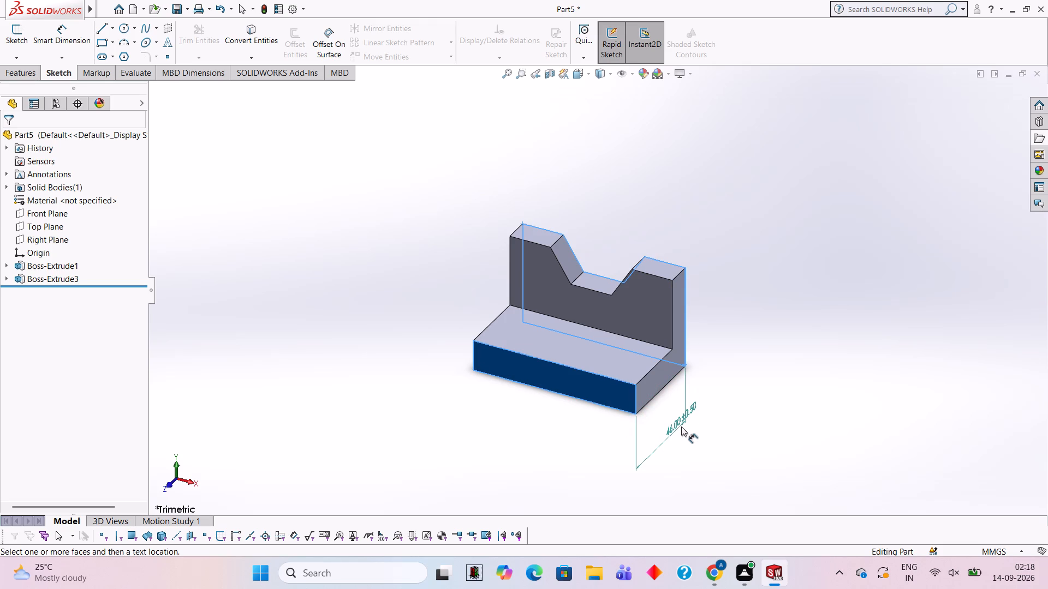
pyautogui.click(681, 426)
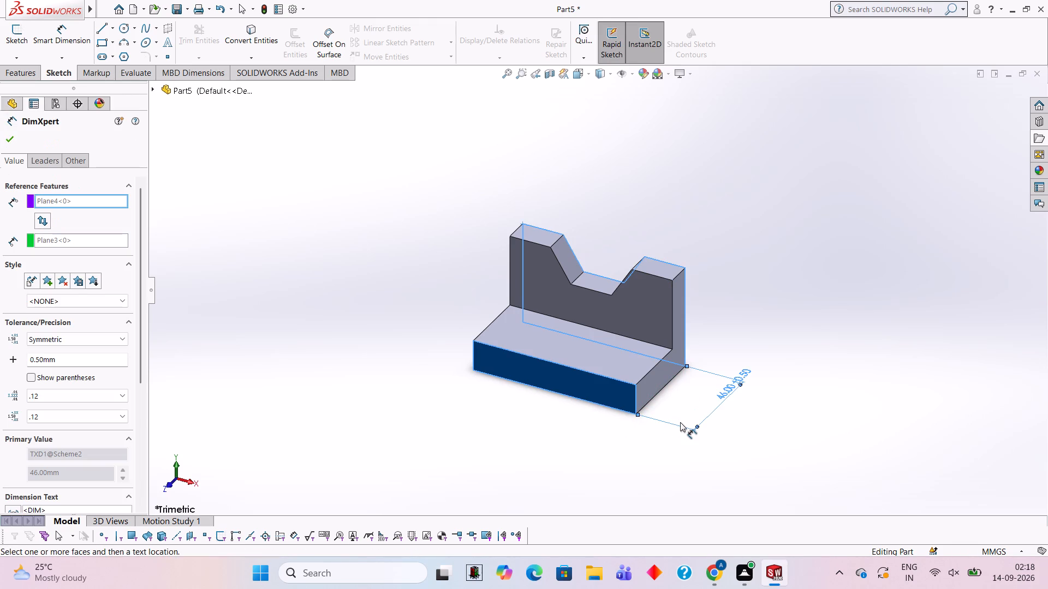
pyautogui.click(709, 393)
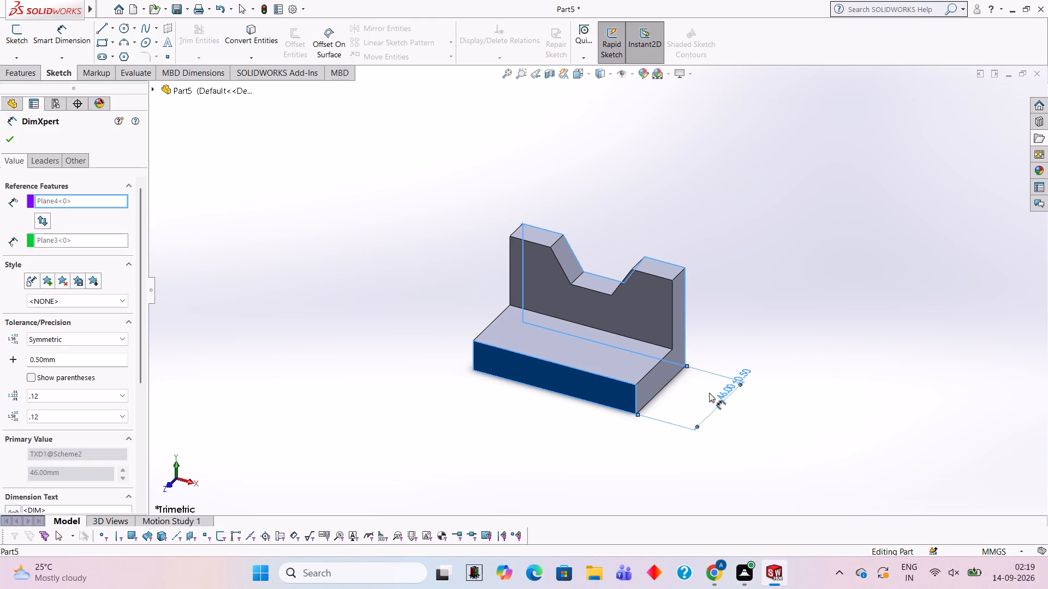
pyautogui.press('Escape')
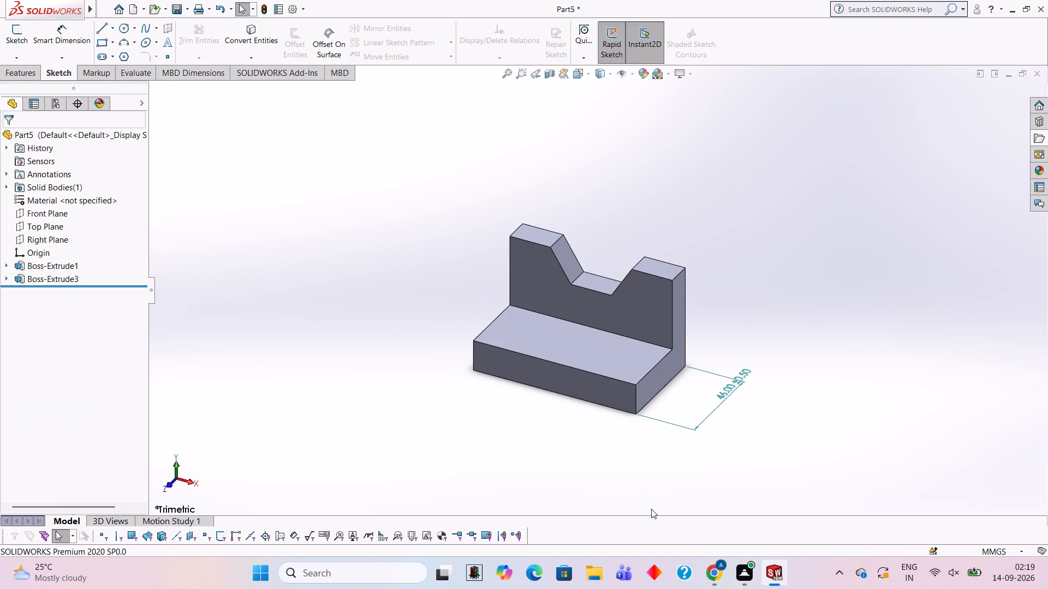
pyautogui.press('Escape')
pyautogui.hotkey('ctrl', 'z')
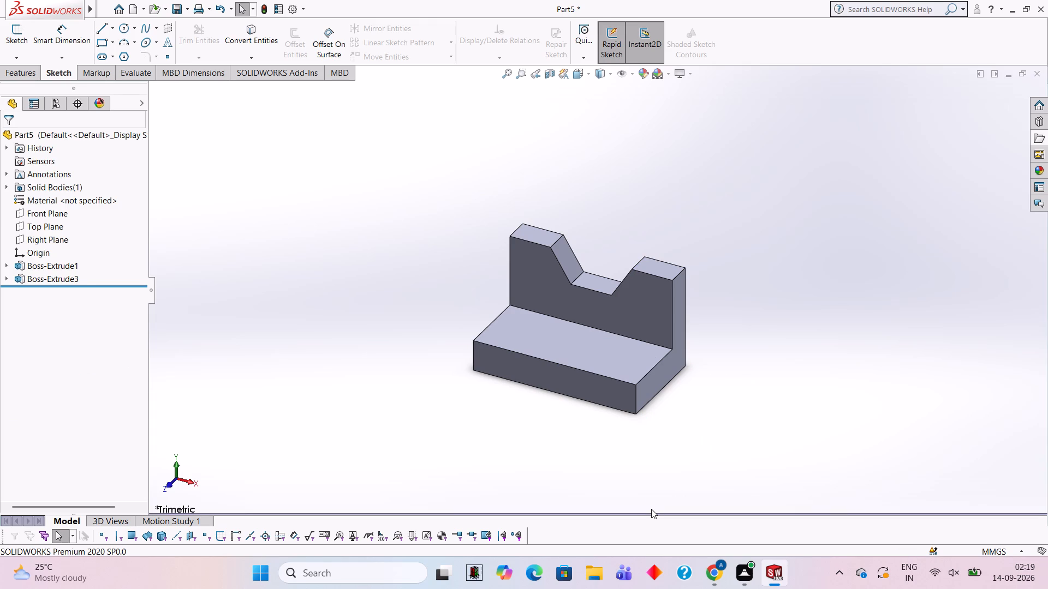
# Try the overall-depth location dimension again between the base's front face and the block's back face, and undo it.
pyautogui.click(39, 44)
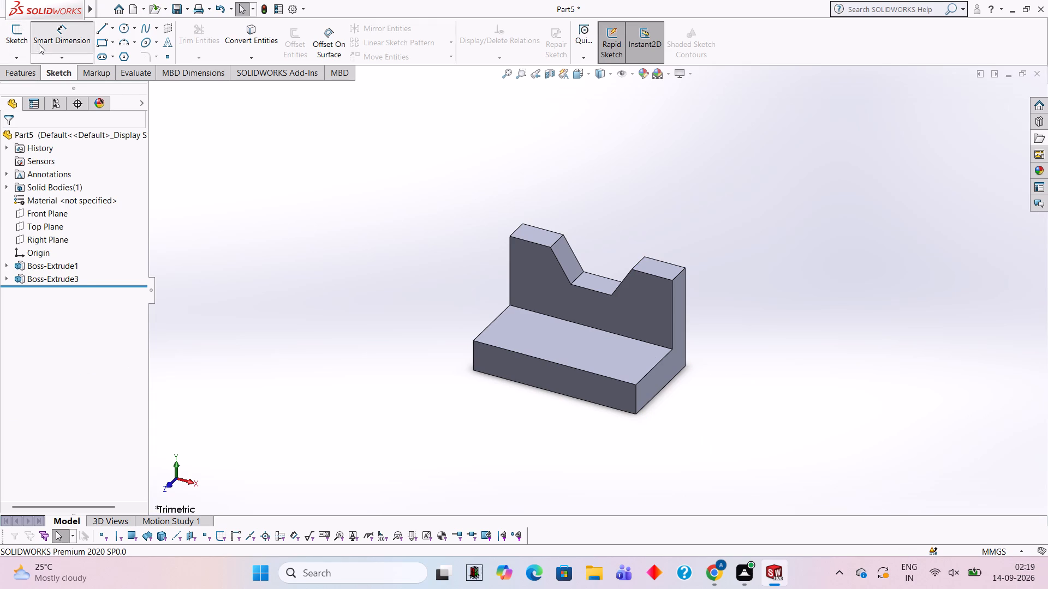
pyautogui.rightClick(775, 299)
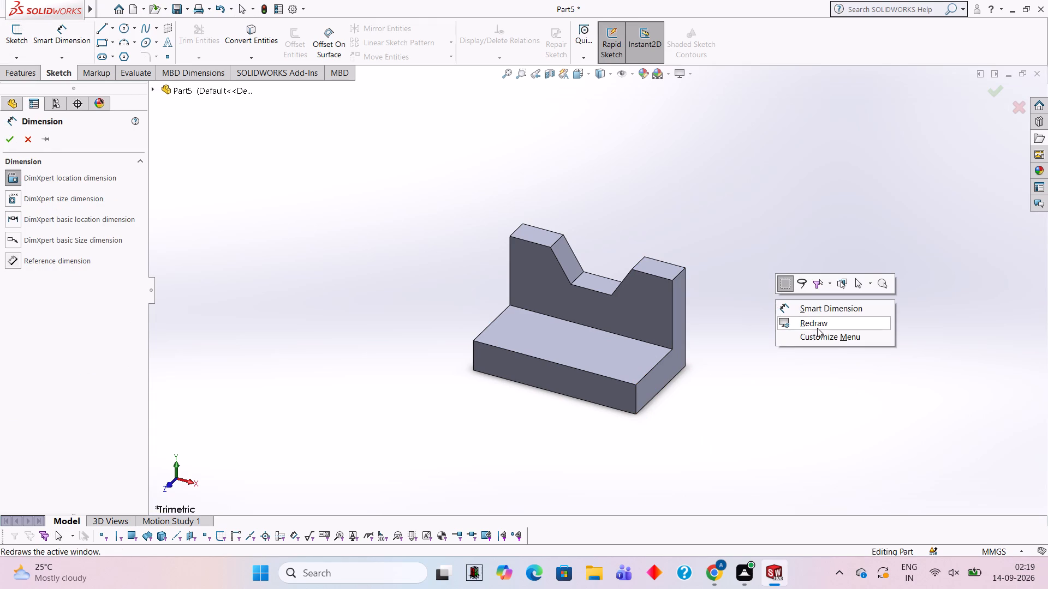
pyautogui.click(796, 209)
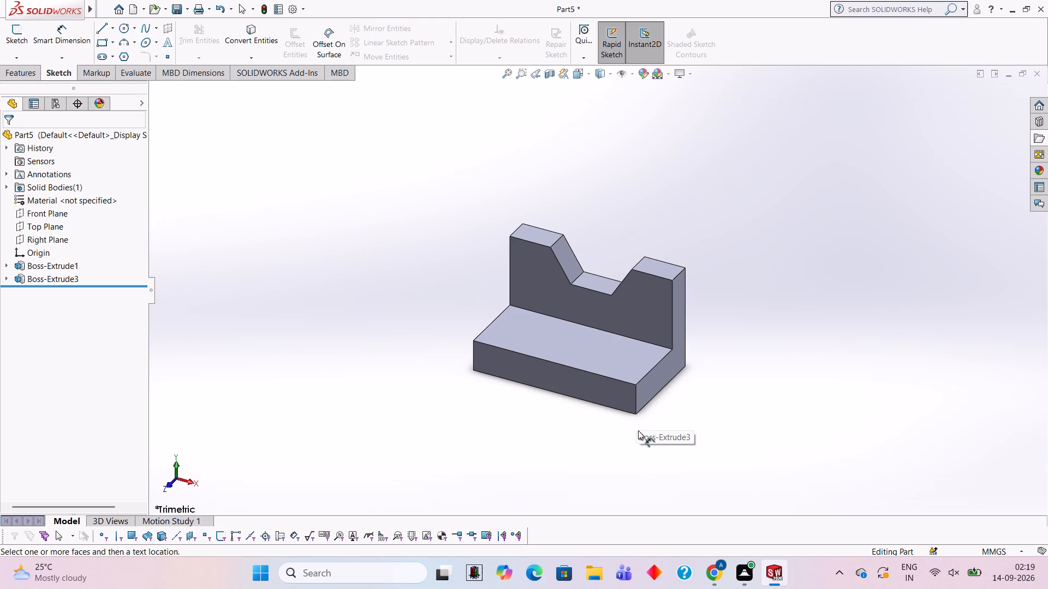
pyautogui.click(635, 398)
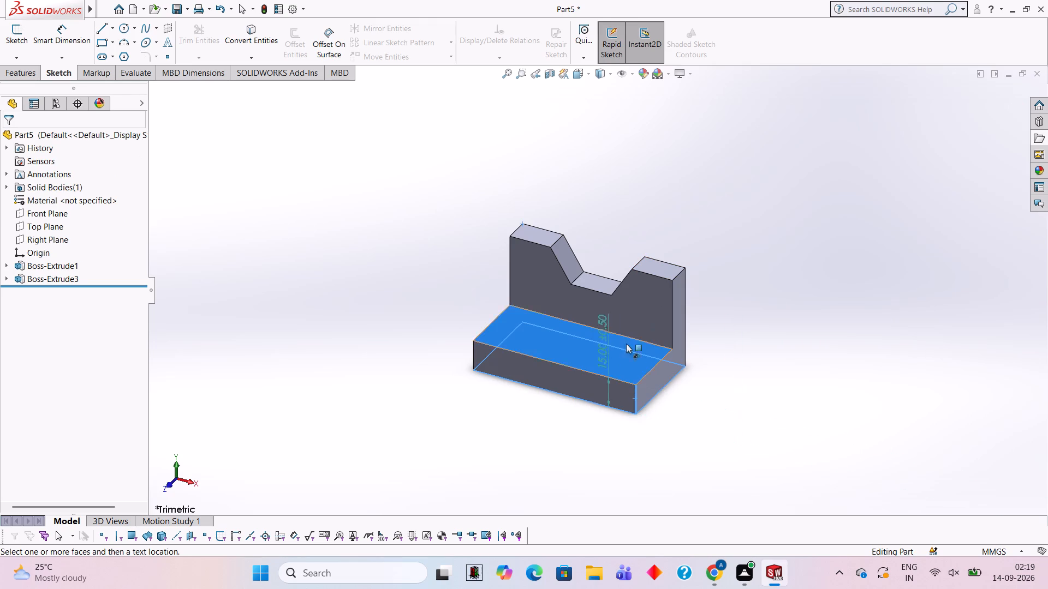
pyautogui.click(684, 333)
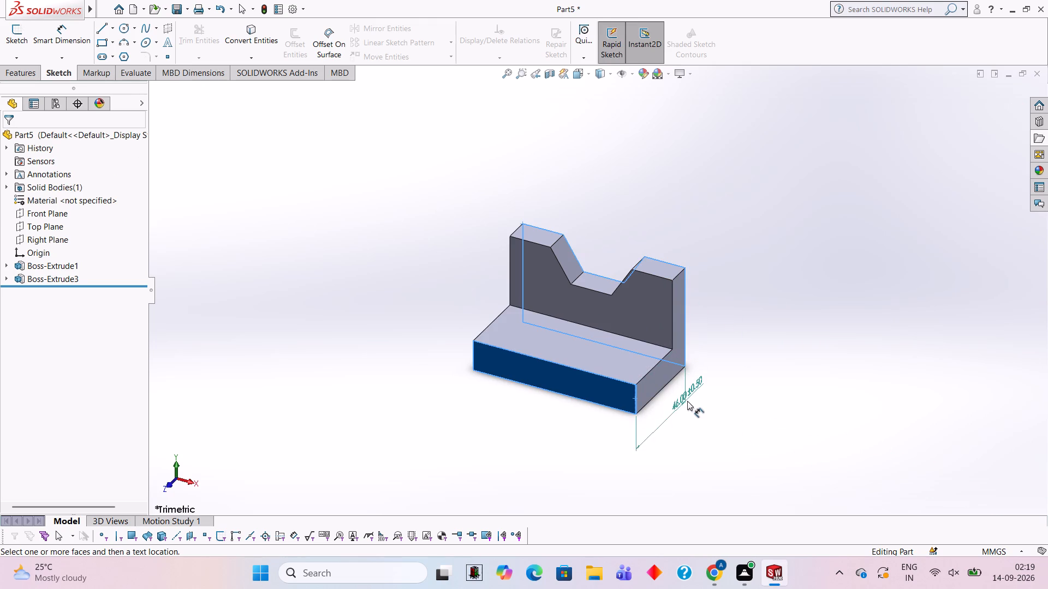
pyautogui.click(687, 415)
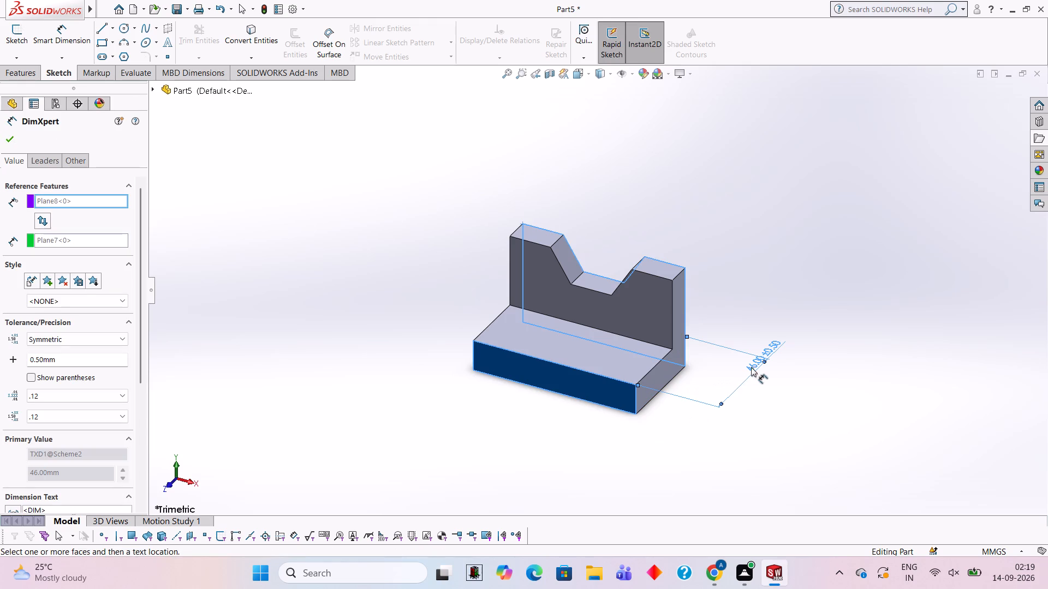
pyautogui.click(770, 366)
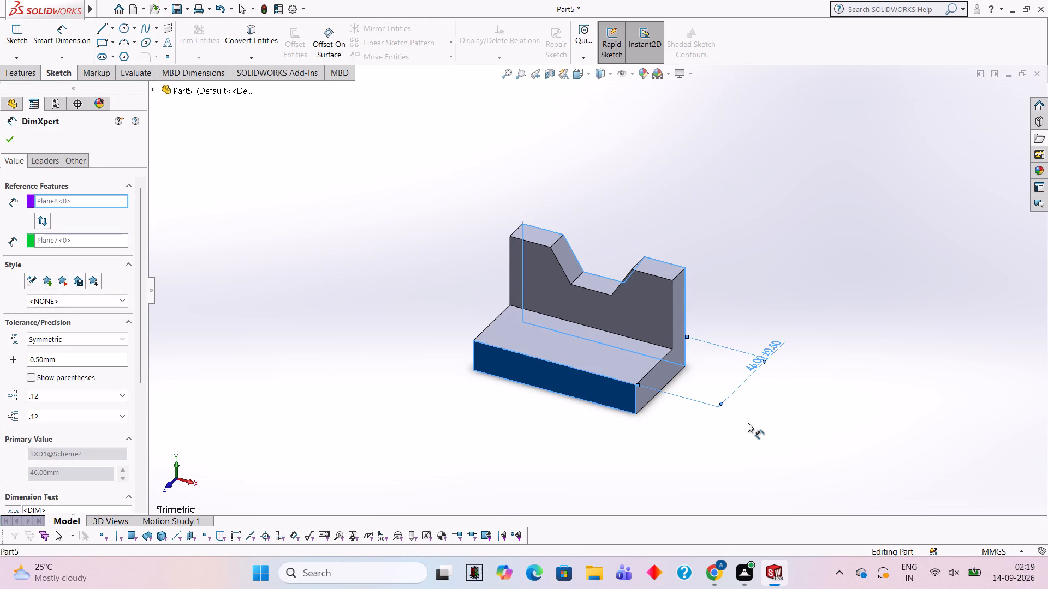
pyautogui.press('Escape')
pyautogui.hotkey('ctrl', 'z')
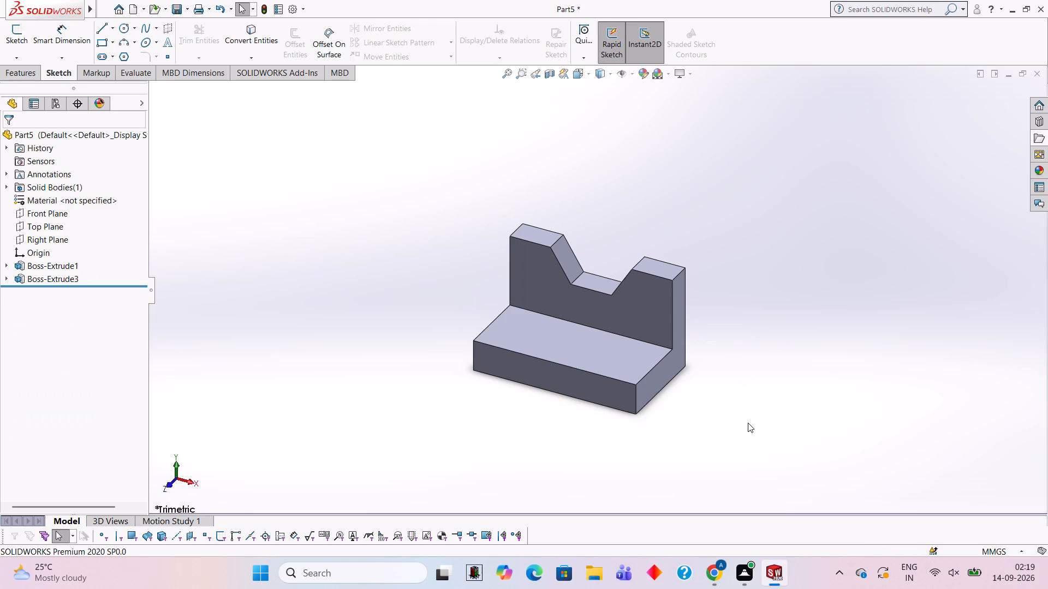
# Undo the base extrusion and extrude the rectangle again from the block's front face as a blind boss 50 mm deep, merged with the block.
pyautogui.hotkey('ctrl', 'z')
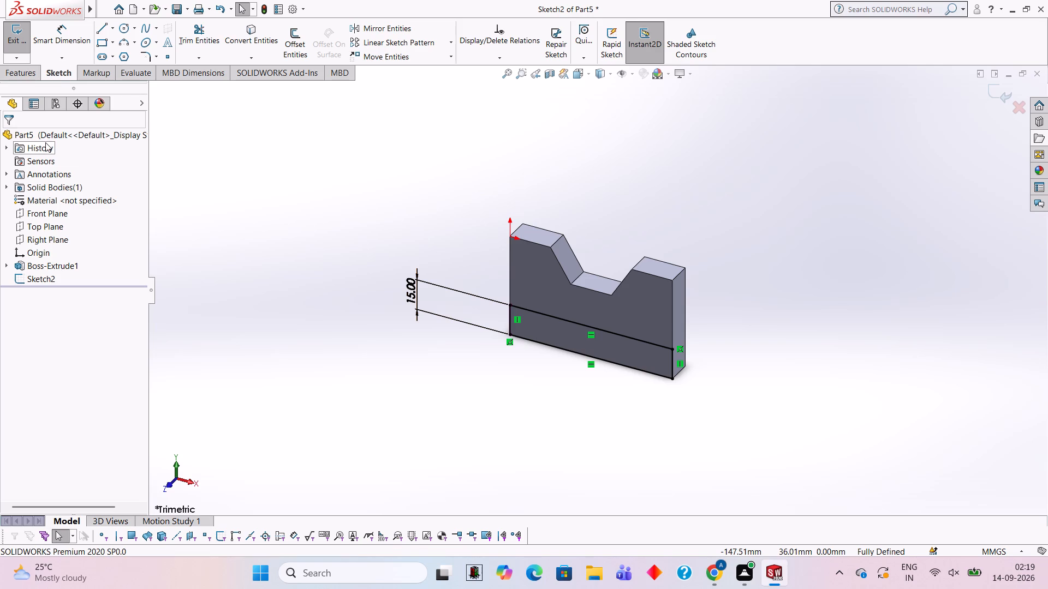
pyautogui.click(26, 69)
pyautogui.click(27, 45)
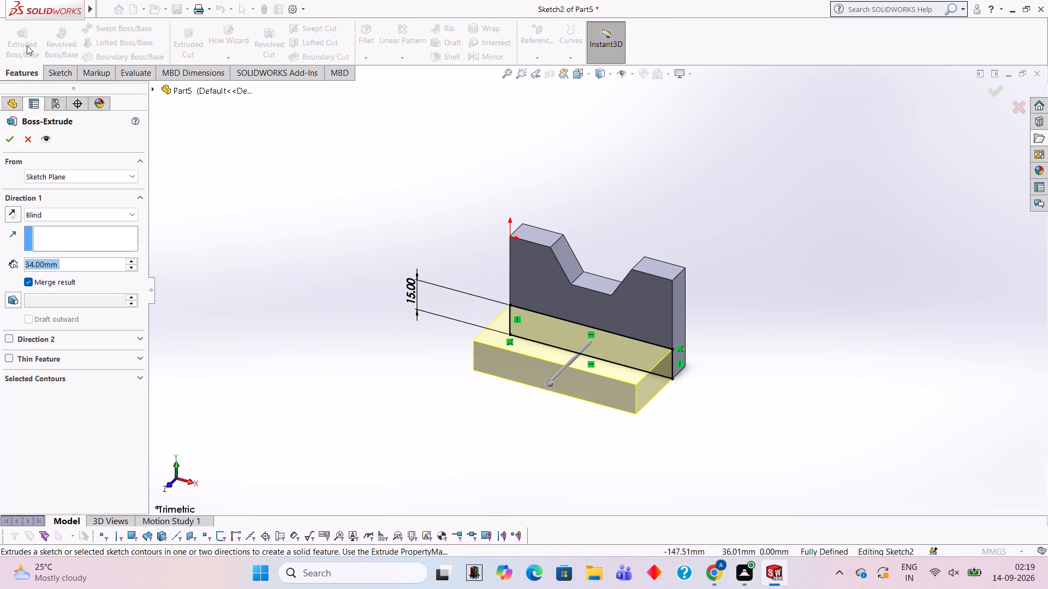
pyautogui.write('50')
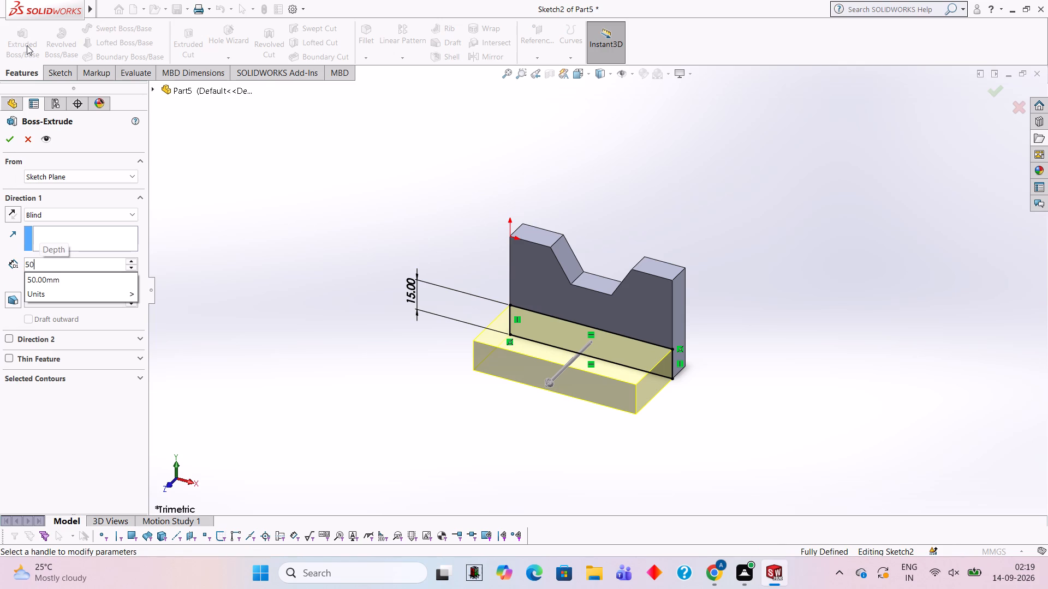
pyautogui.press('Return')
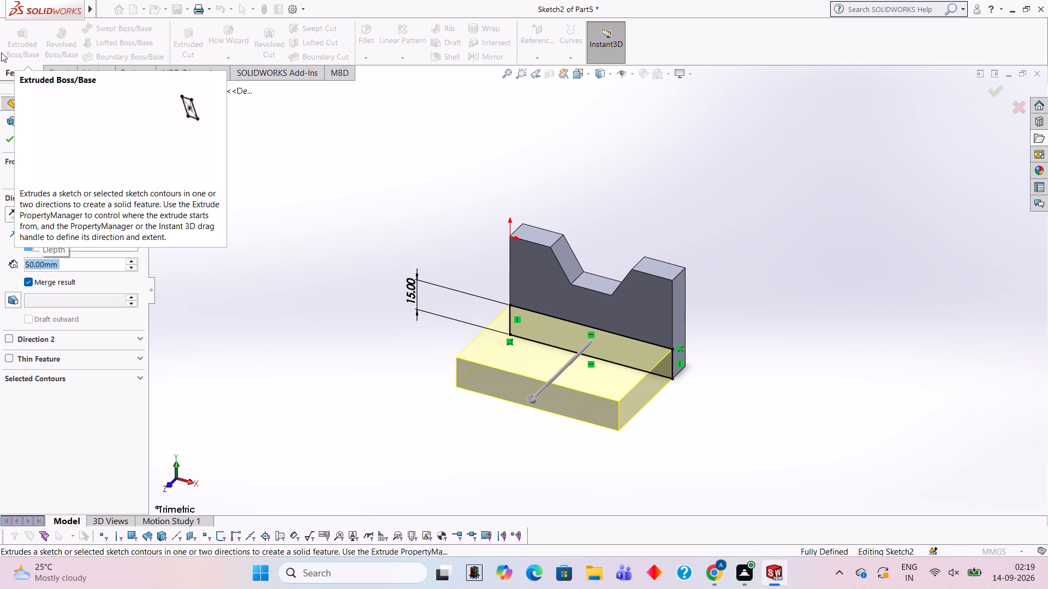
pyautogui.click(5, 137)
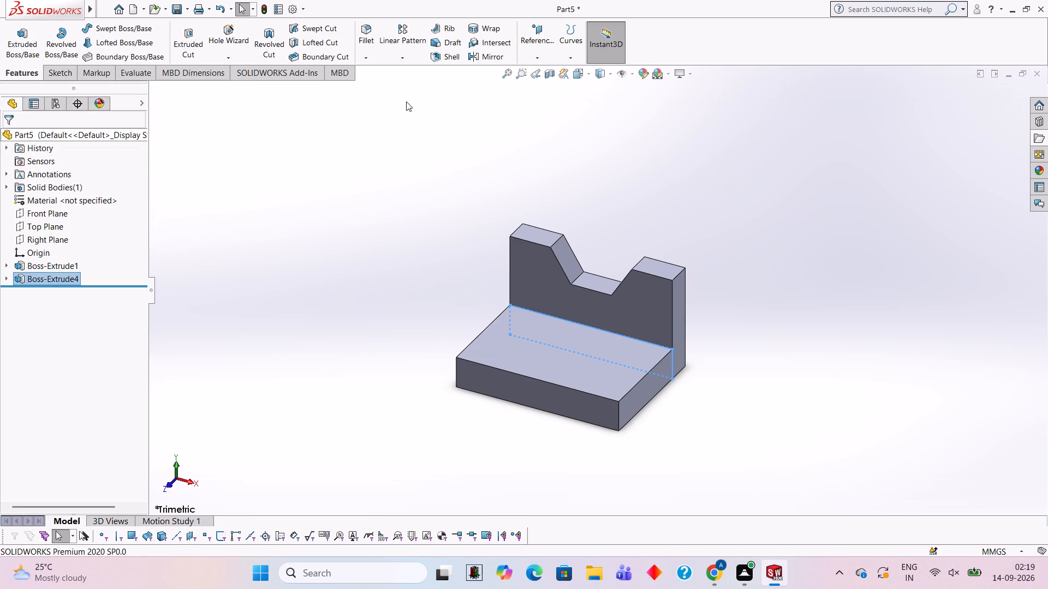
# Preview a DimXpert location dimension for the overall depth between the base's front face and the block's back face, and cancel it.
pyautogui.click(67, 77)
pyautogui.click(68, 53)
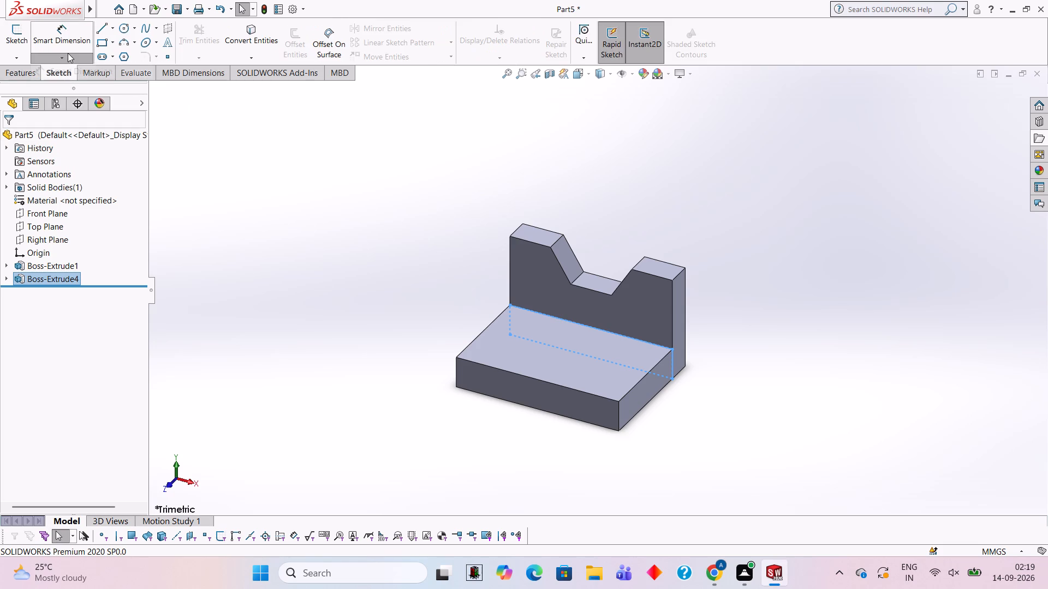
pyautogui.click(68, 49)
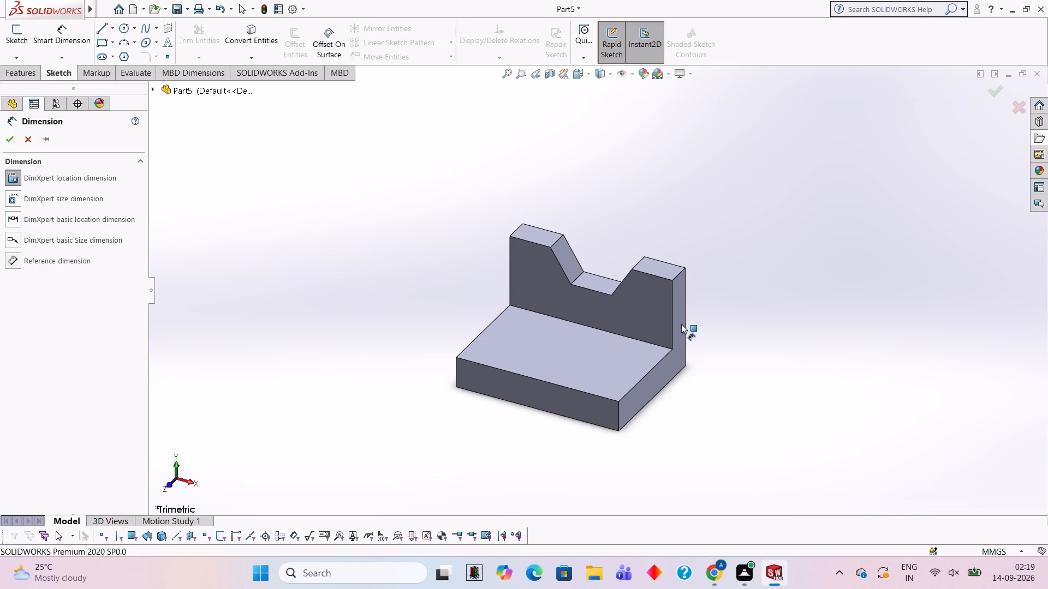
pyautogui.click(686, 324)
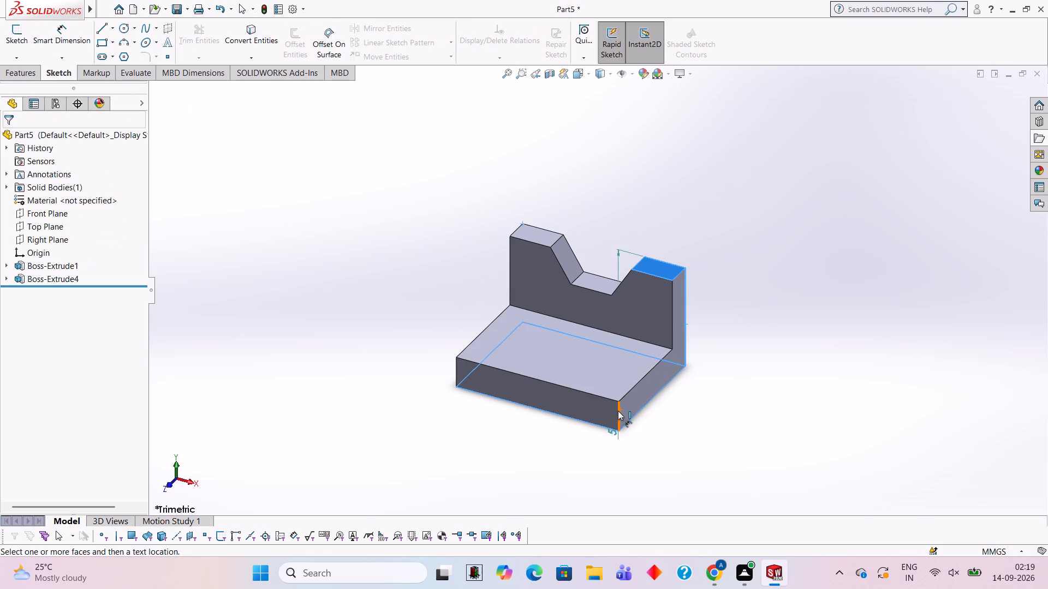
pyautogui.click(618, 407)
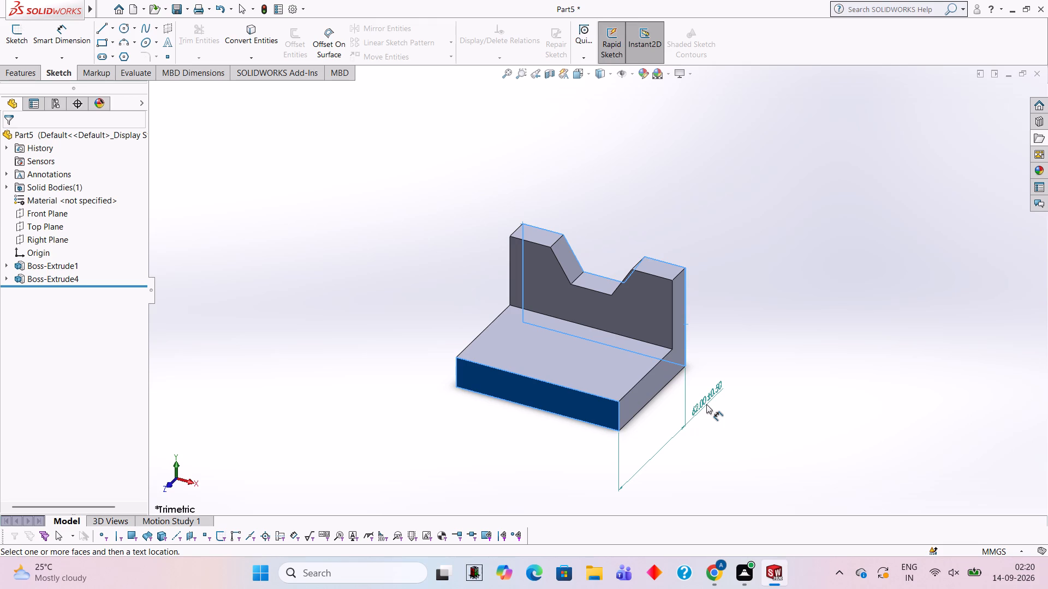
pyautogui.press('Escape')
# Undo the base extrusion and extrude the rectangle again from the block's front face as a blind boss 40 mm deep, merged with the block.
pyautogui.hotkey('ctrl', 'z')
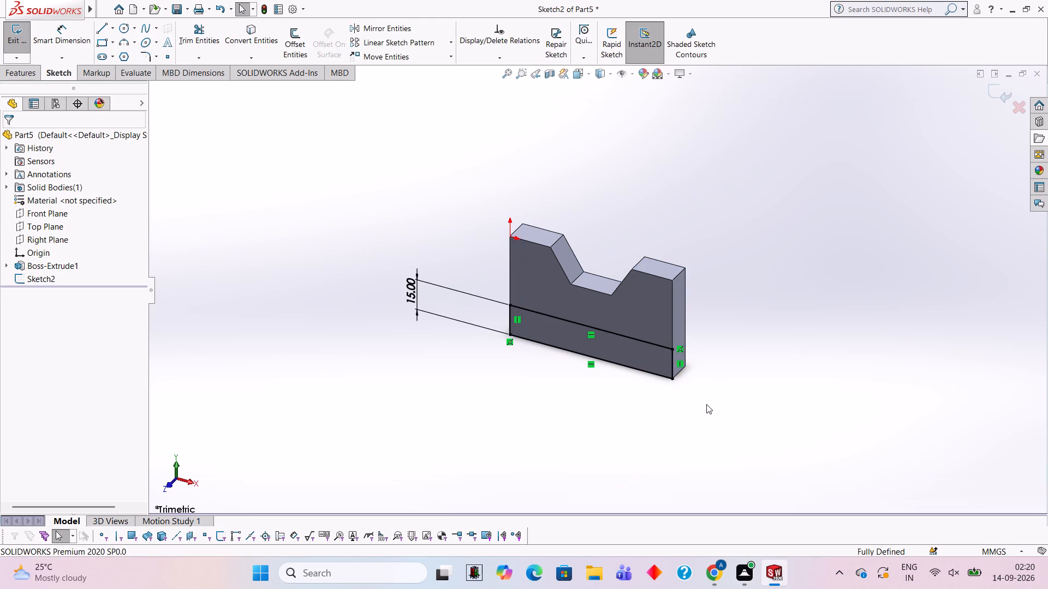
pyautogui.click(21, 68)
pyautogui.click(22, 43)
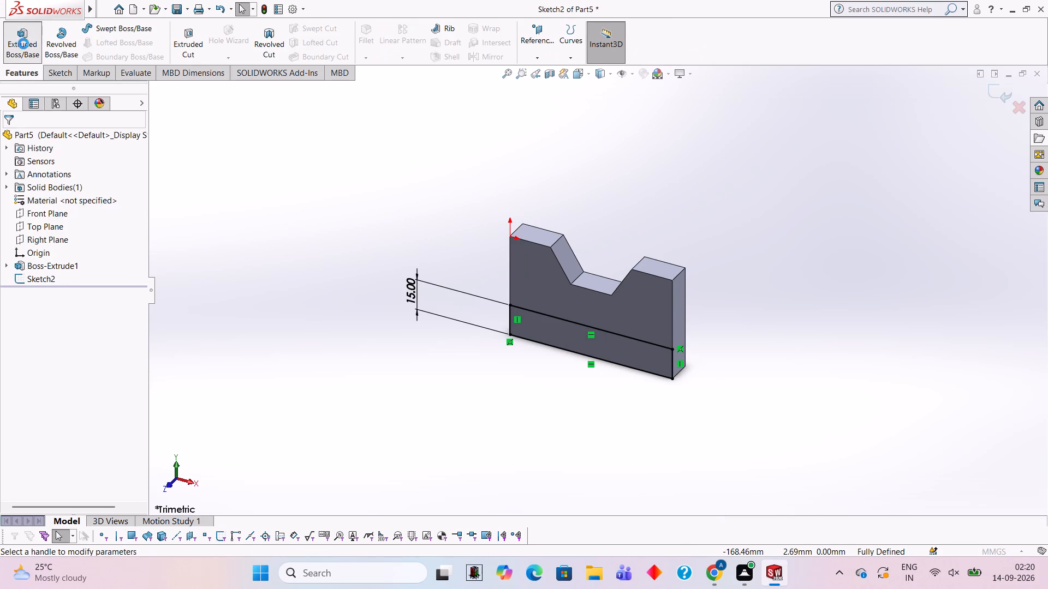
pyautogui.write('40')
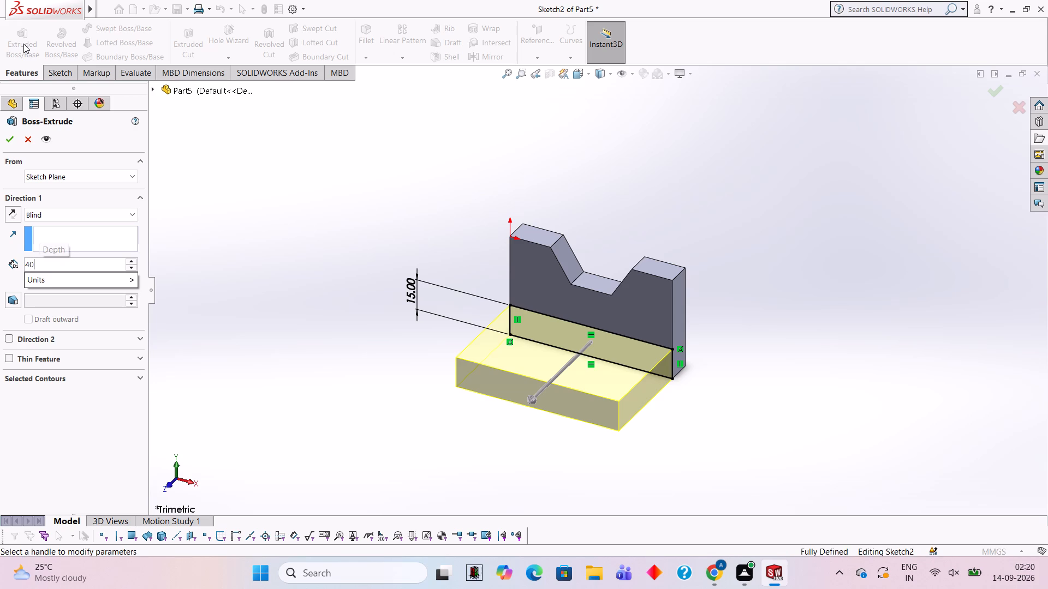
pyautogui.press('Return')
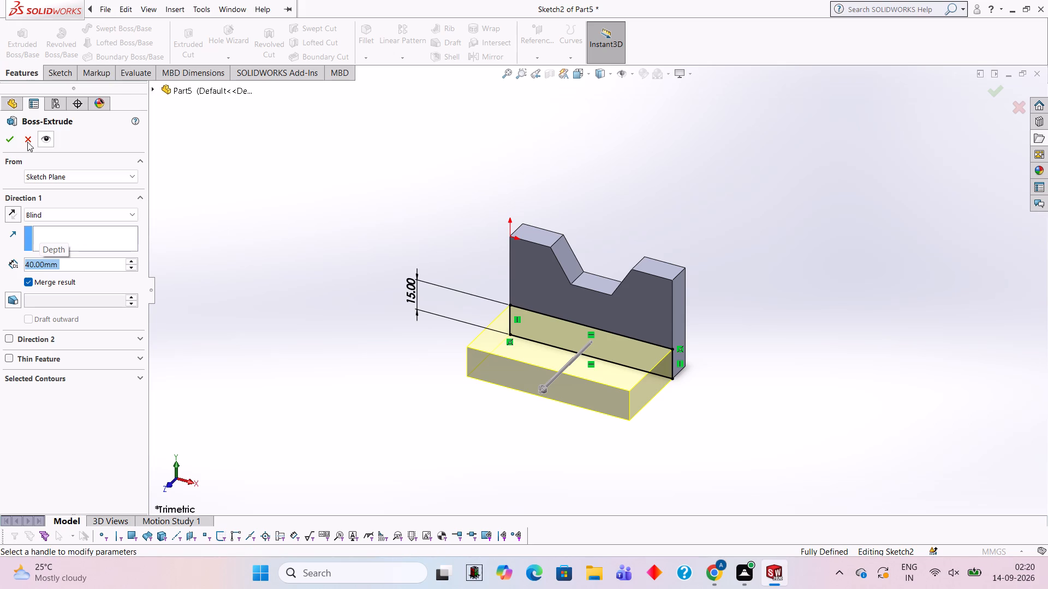
pyautogui.click(10, 143)
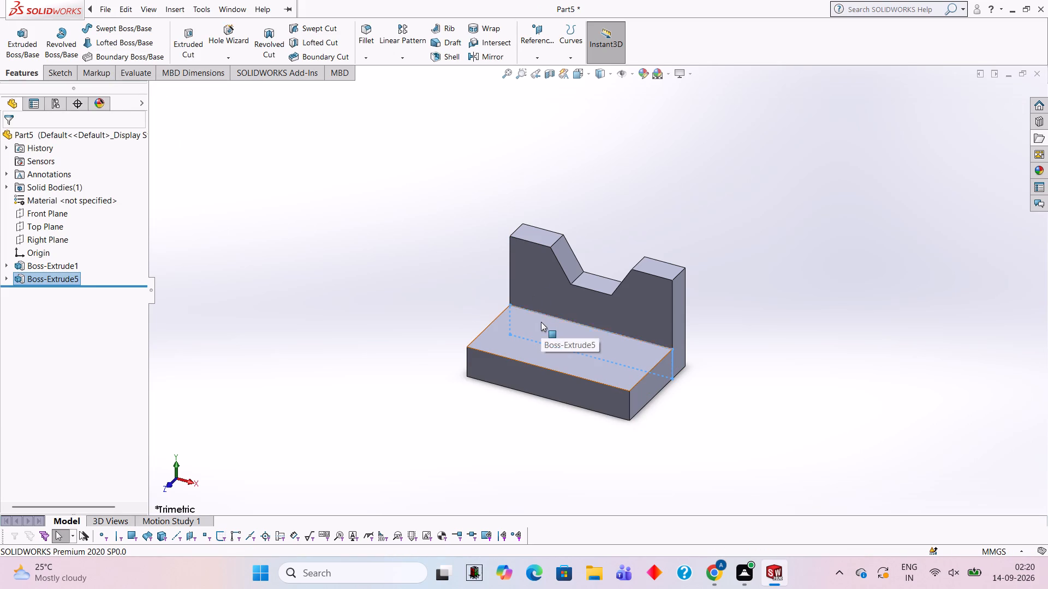
pyautogui.press('Escape')
# Start a sketch on the base's top face and draw a 24 mm diameter circle at the face's centre.
pyautogui.click(565, 341)
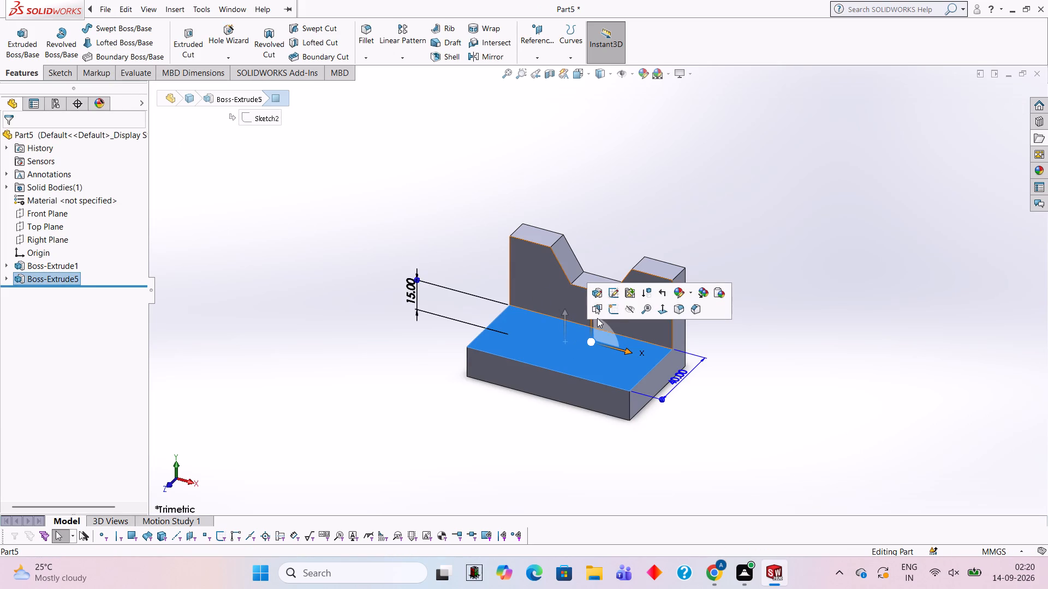
pyautogui.click(614, 314)
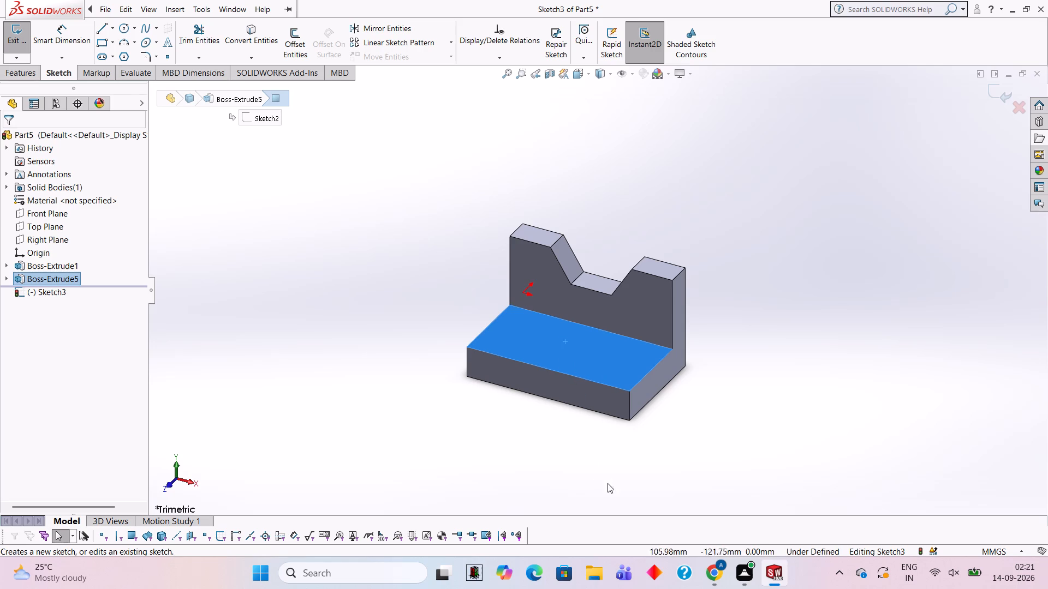
pyautogui.click(569, 345)
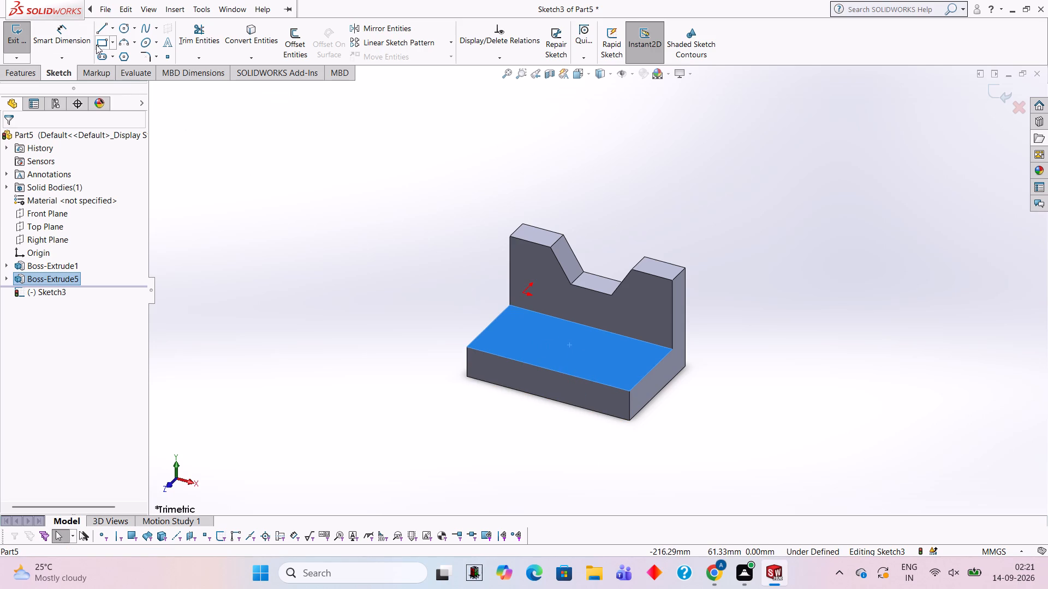
pyautogui.click(123, 24)
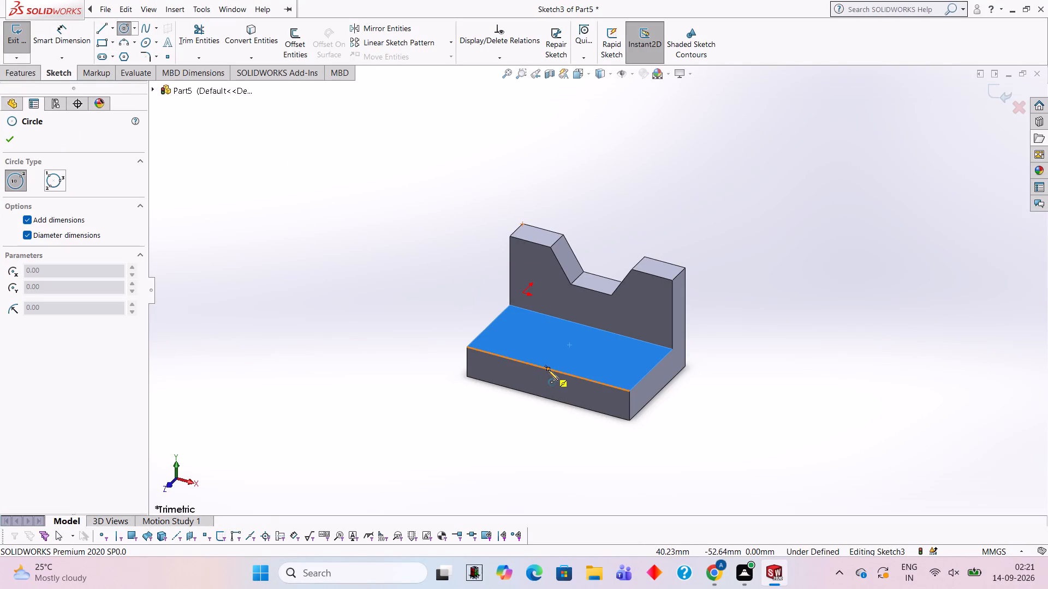
pyautogui.click(569, 347)
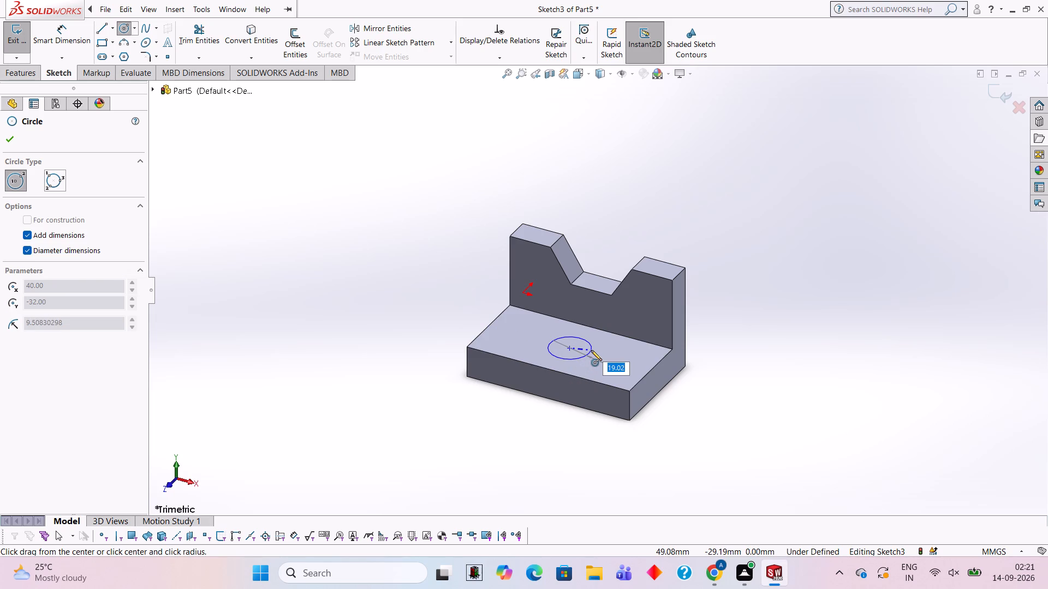
pyautogui.write('24')
pyautogui.press('Return')
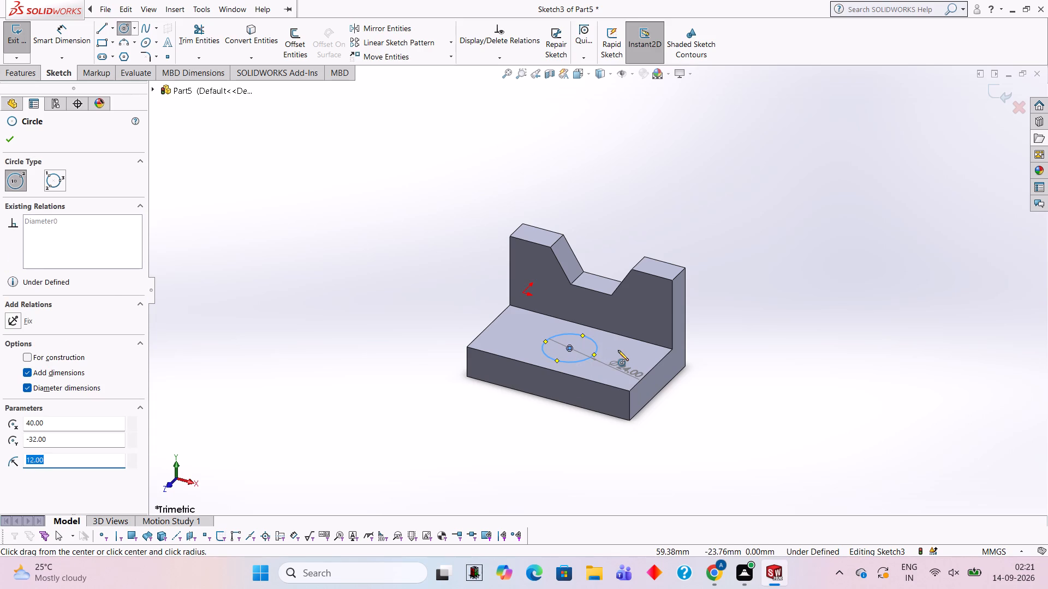
pyautogui.press('Escape')
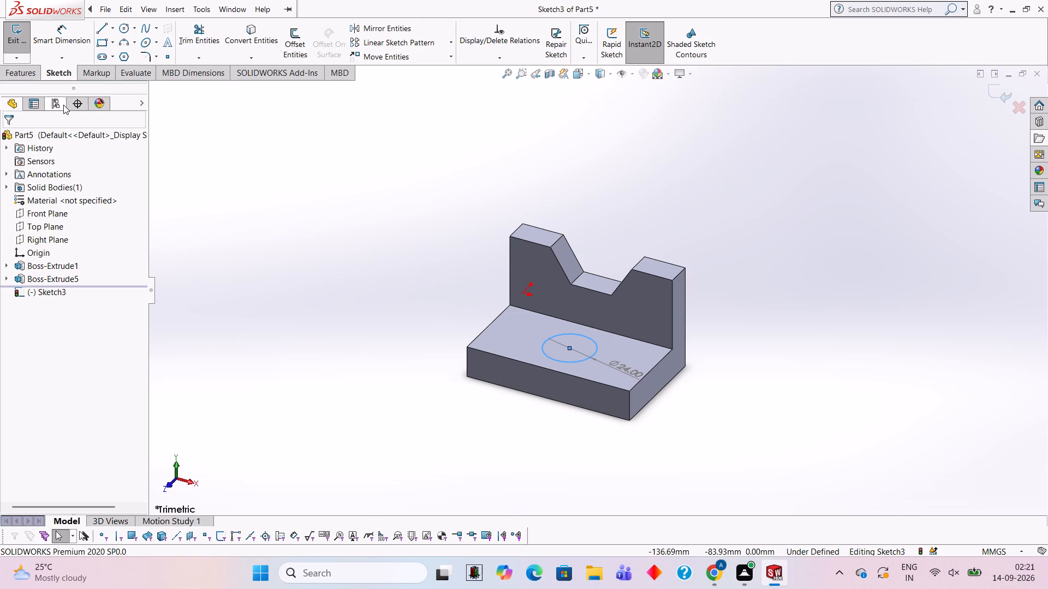
# Cut the circle down through the base with a blind Extruded Cut 20 mm deep.
pyautogui.click(31, 77)
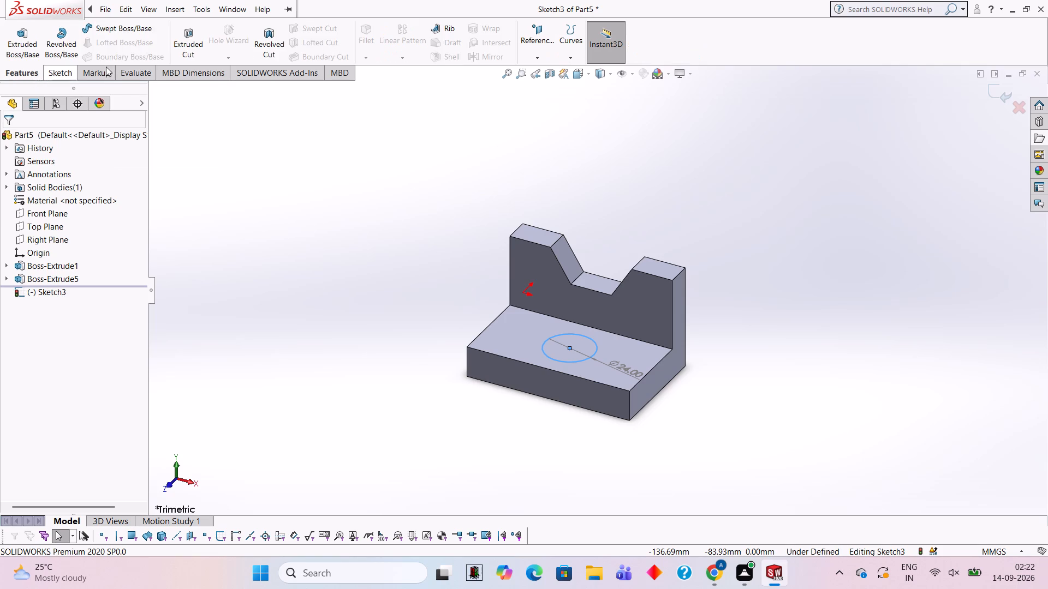
pyautogui.click(172, 47)
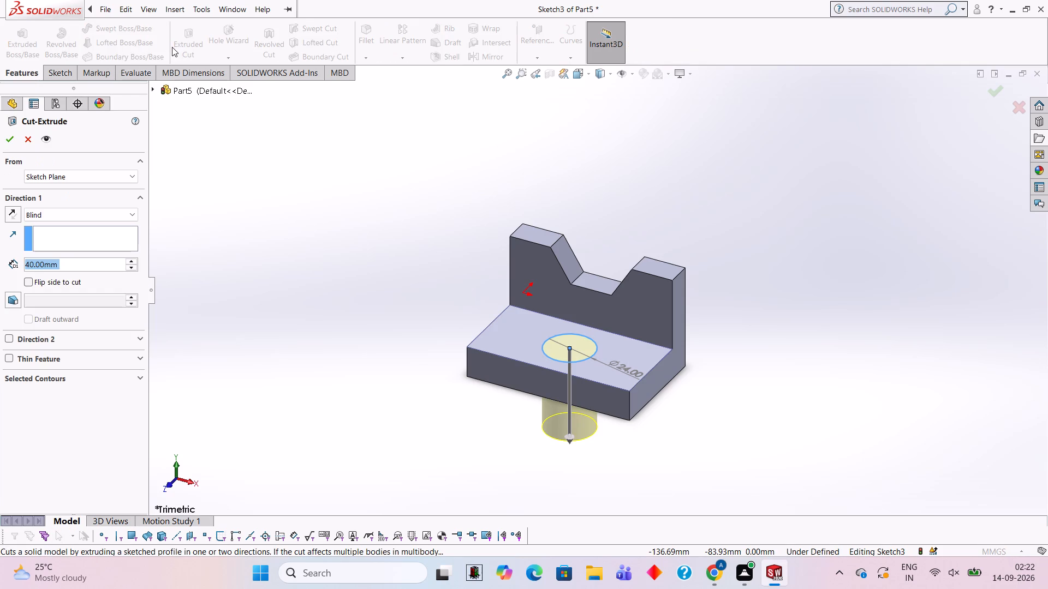
pyautogui.press('2')
pyautogui.press('0')
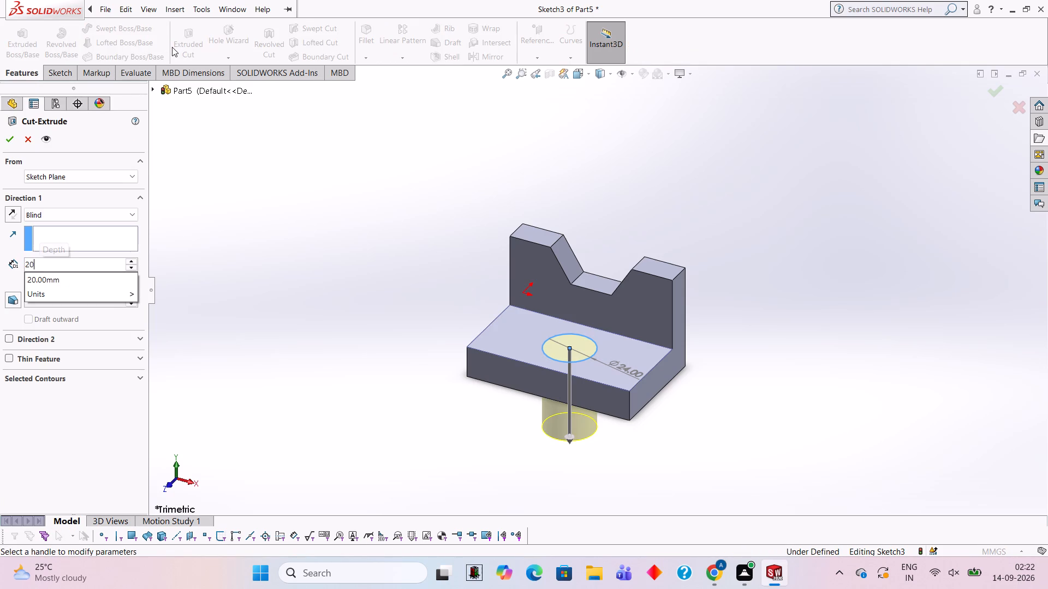
pyautogui.press('Return')
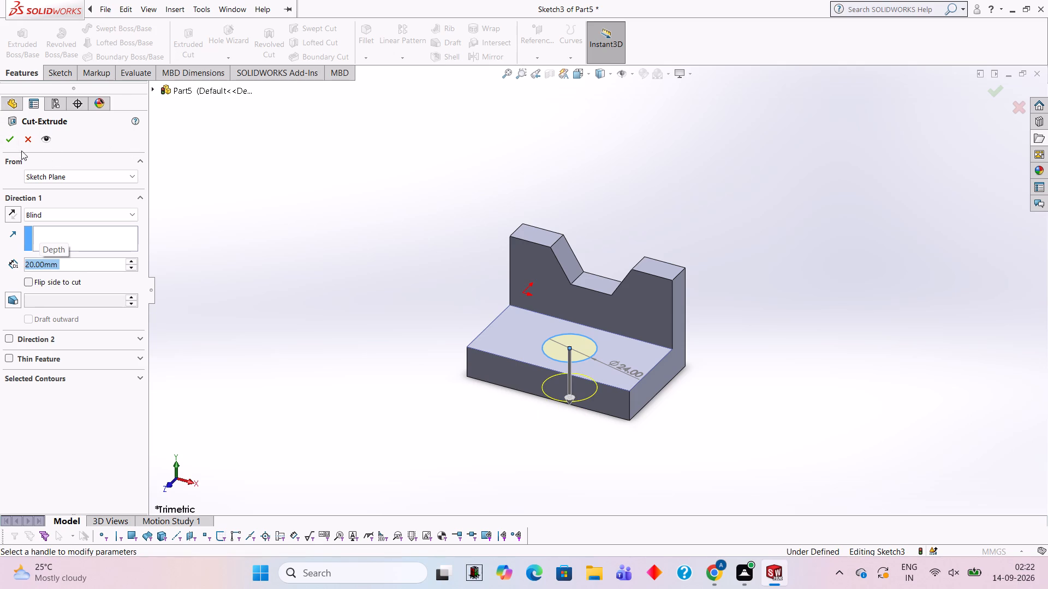
pyautogui.click(10, 136)
# Rotate the model to examine the notched block, the base and the hole from several sides.
pyautogui.rightClick(741, 212)
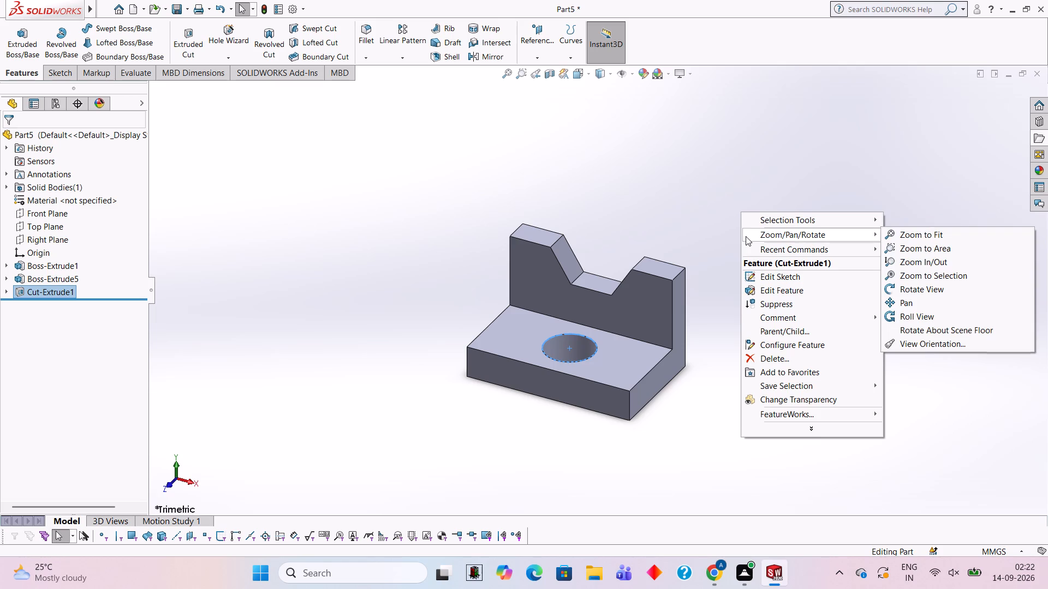
pyautogui.click(823, 238)
pyautogui.click(923, 294)
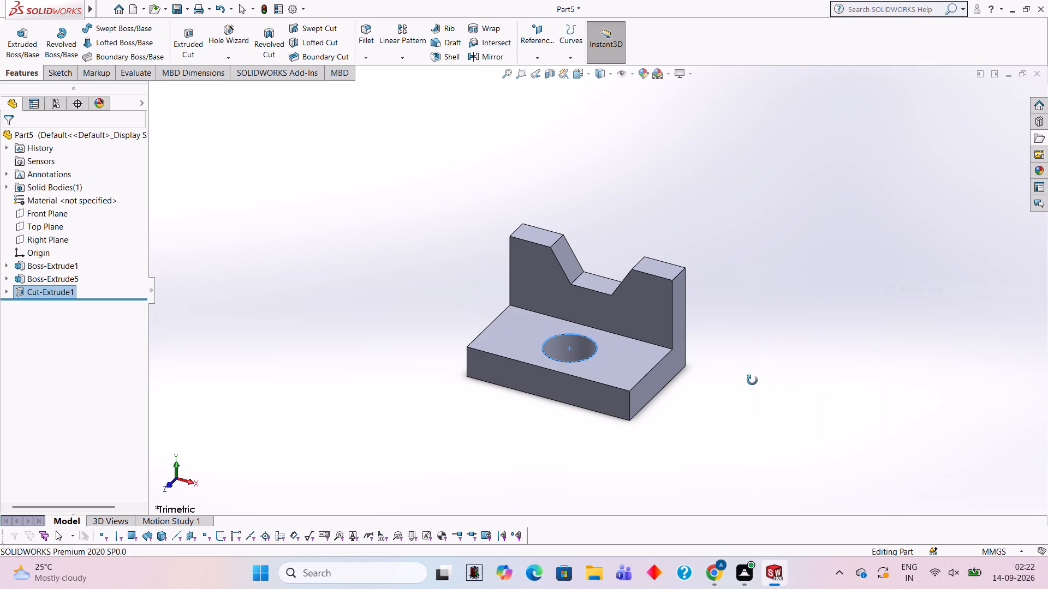
pyautogui.moveTo(746, 396); pyautogui.dragTo(853, 388)
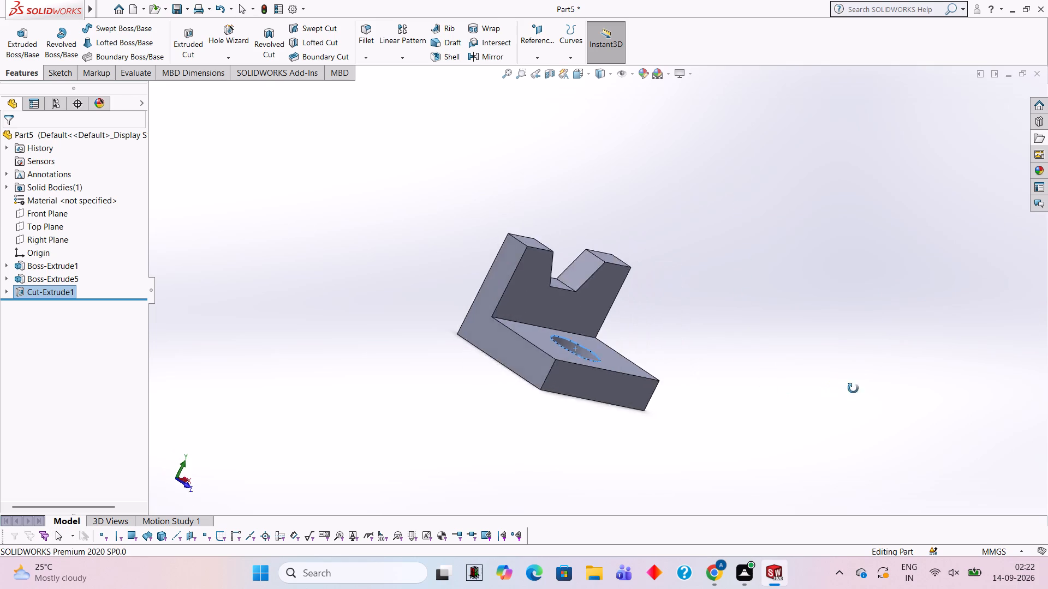
pyautogui.moveTo(853, 388); pyautogui.dragTo(814, 347)
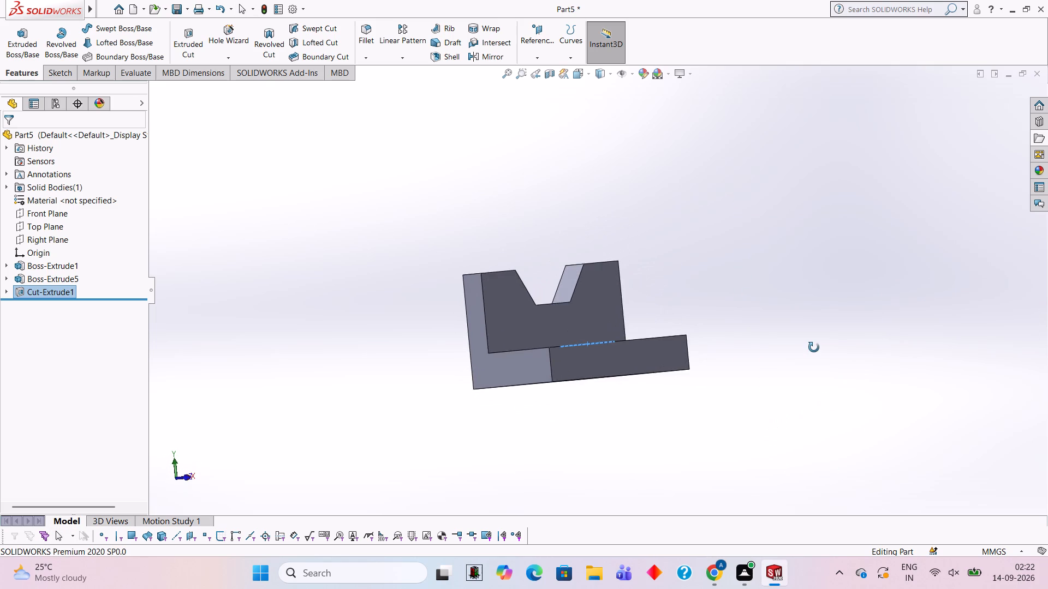
pyautogui.moveTo(814, 347); pyautogui.dragTo(866, 412)
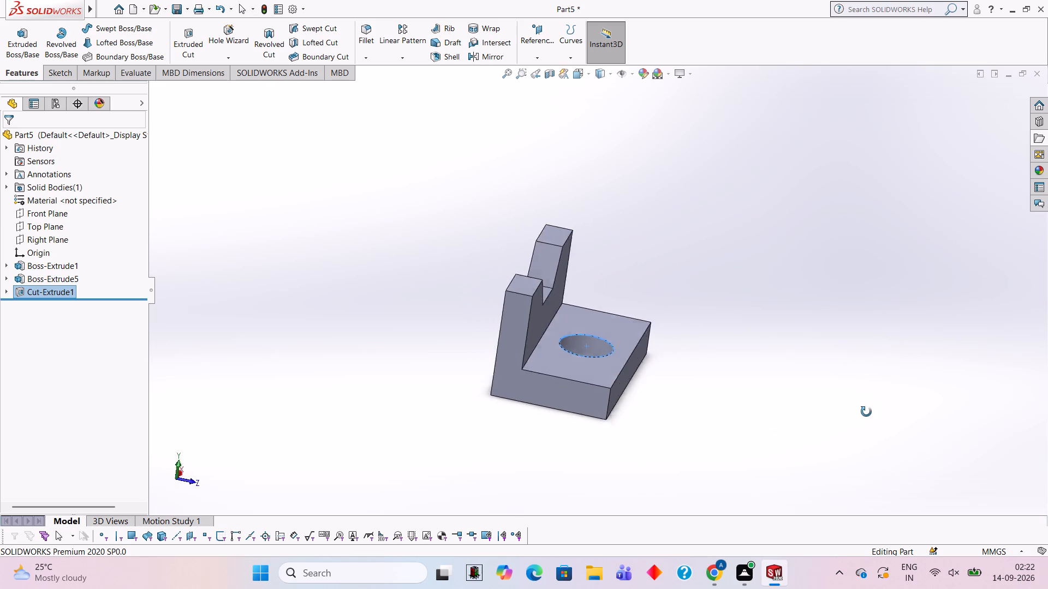
pyautogui.moveTo(866, 412); pyautogui.dragTo(813, 396)
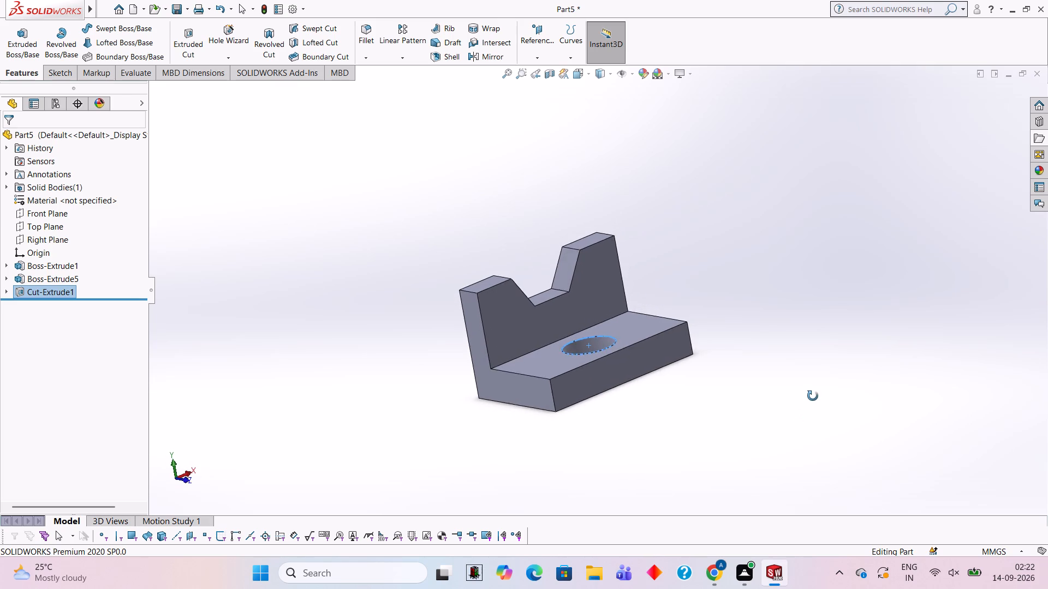
pyautogui.moveTo(813, 396); pyautogui.dragTo(813, 412)
pyautogui.moveTo(418, 425); pyautogui.dragTo(430, 400)
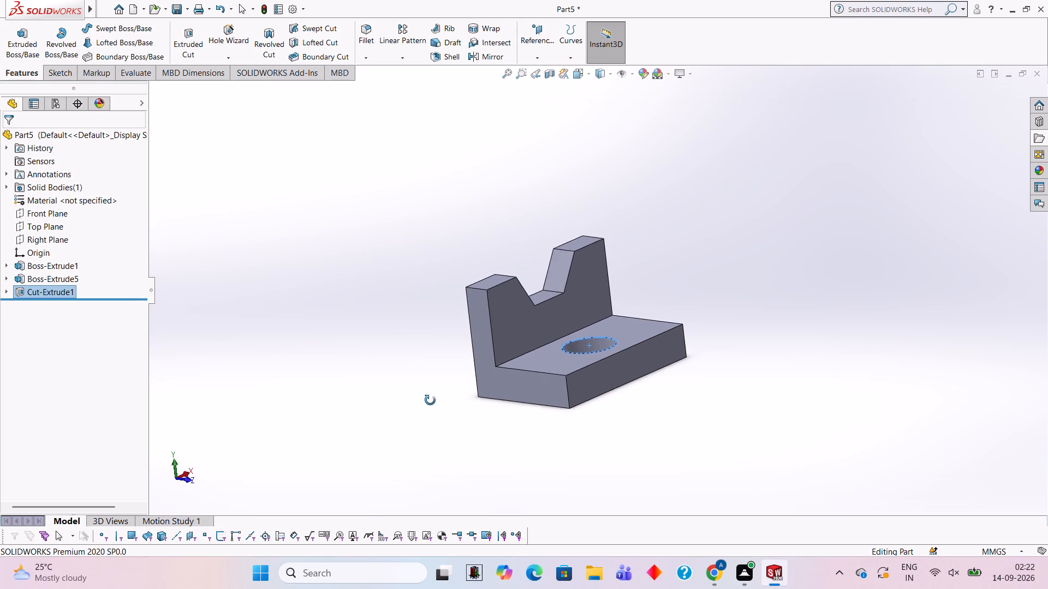
pyautogui.moveTo(430, 400); pyautogui.dragTo(430, 431)
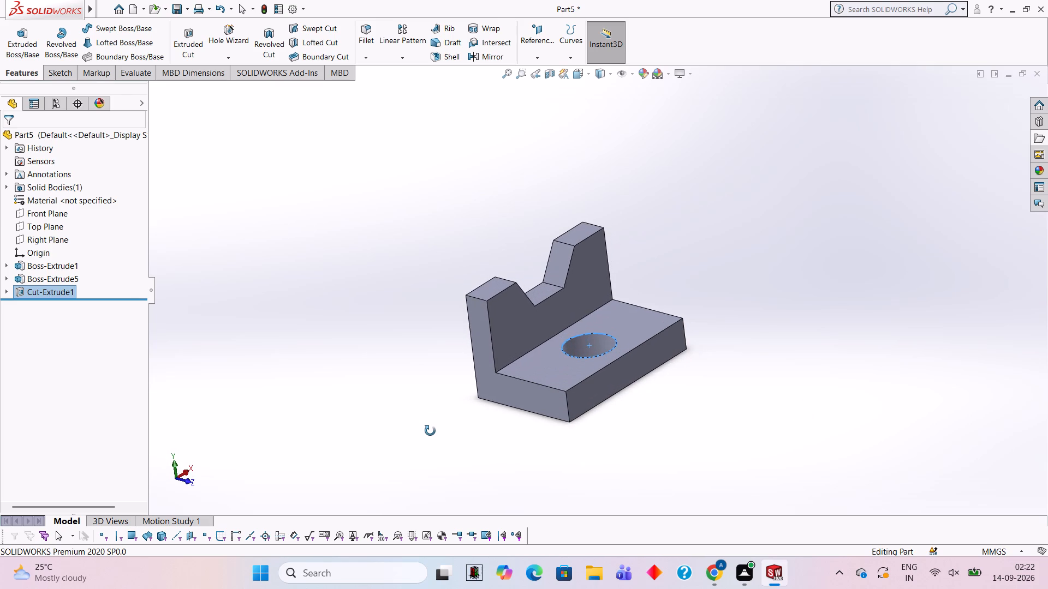
pyautogui.moveTo(430, 431); pyautogui.dragTo(457, 440)
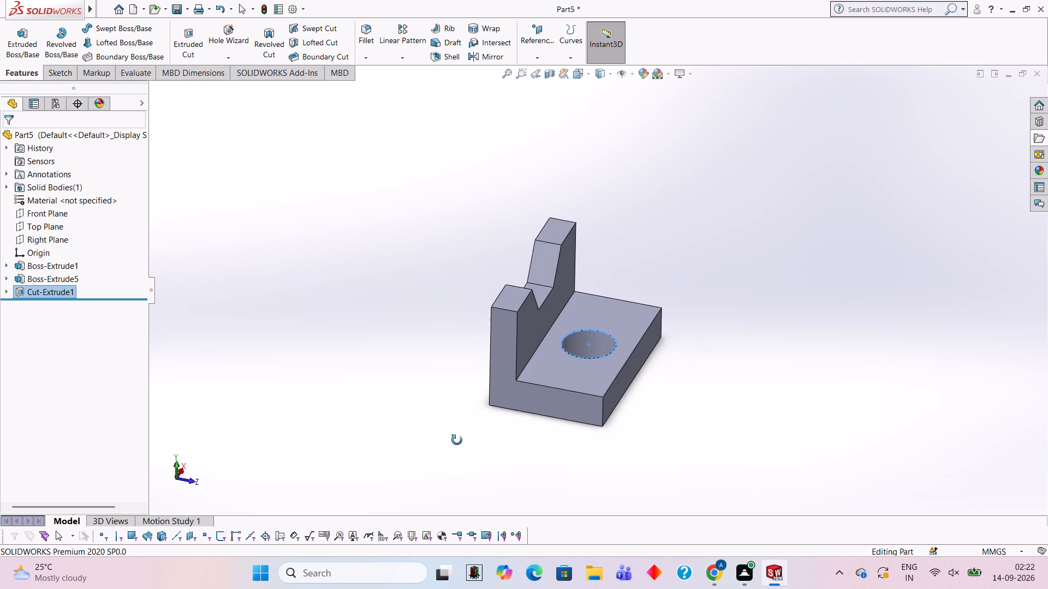
# Rotate the model to examine the notch, the base and the hole from the front, side, top and underside.
pyautogui.moveTo(457, 440); pyautogui.dragTo(414, 395)
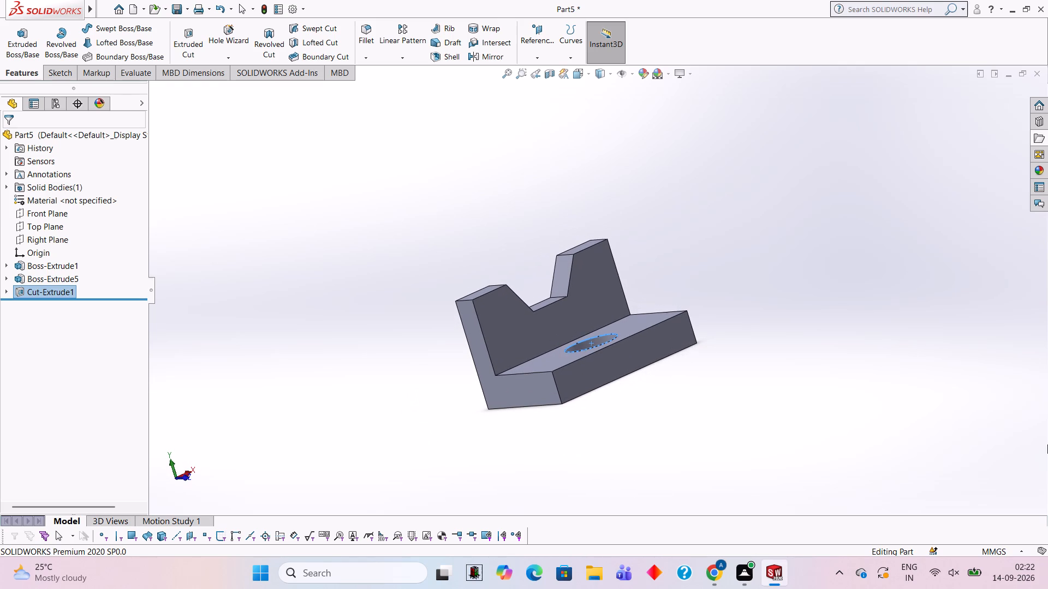
pyautogui.moveTo(908, 278); pyautogui.dragTo(913, 309)
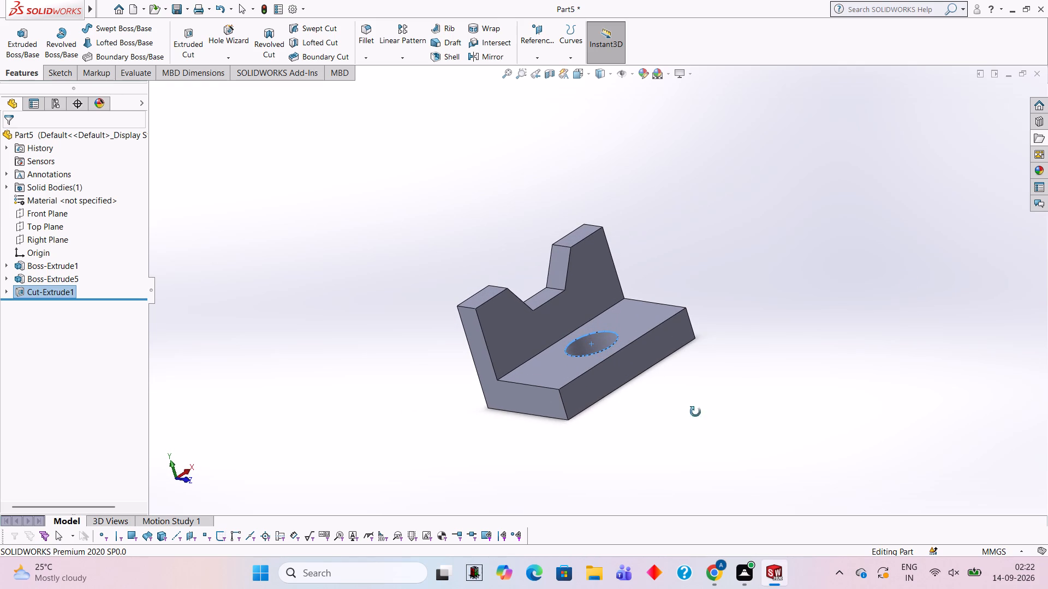
pyautogui.moveTo(443, 425); pyautogui.dragTo(438, 391)
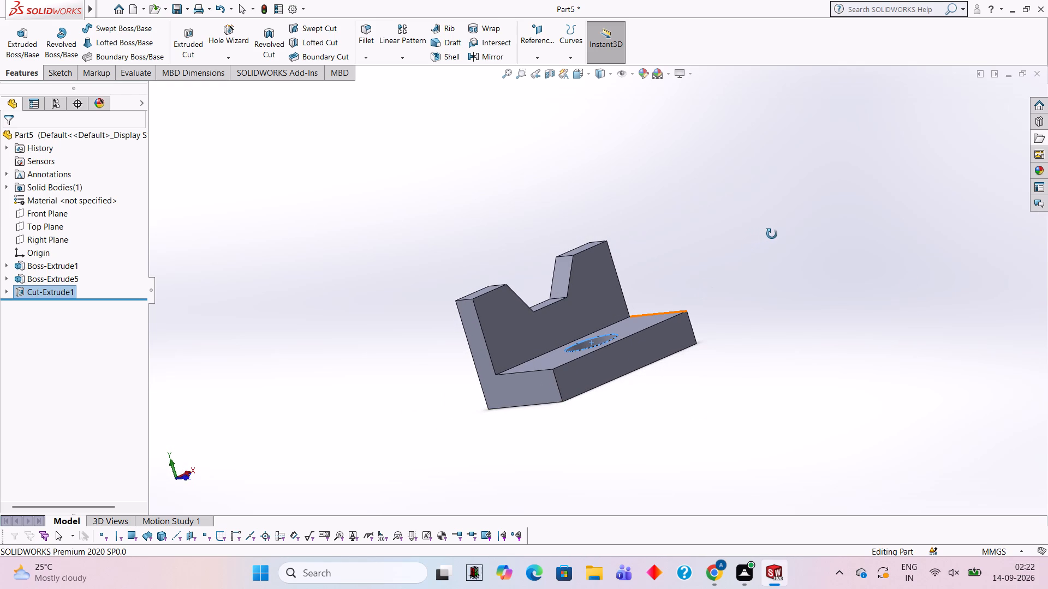
pyautogui.rightClick(772, 234)
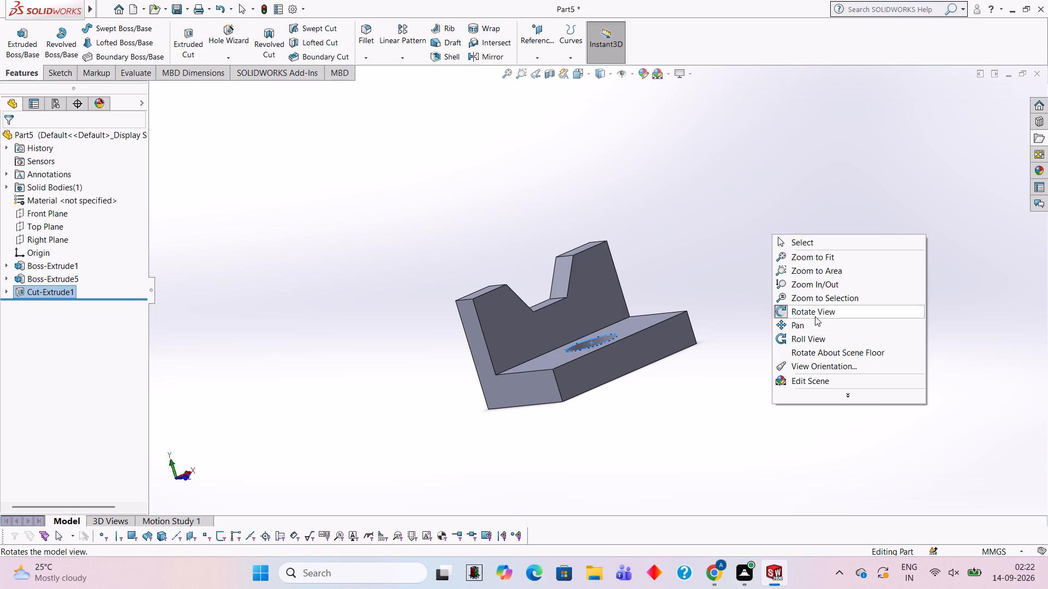
pyautogui.click(815, 316)
pyautogui.moveTo(847, 238); pyautogui.dragTo(853, 282)
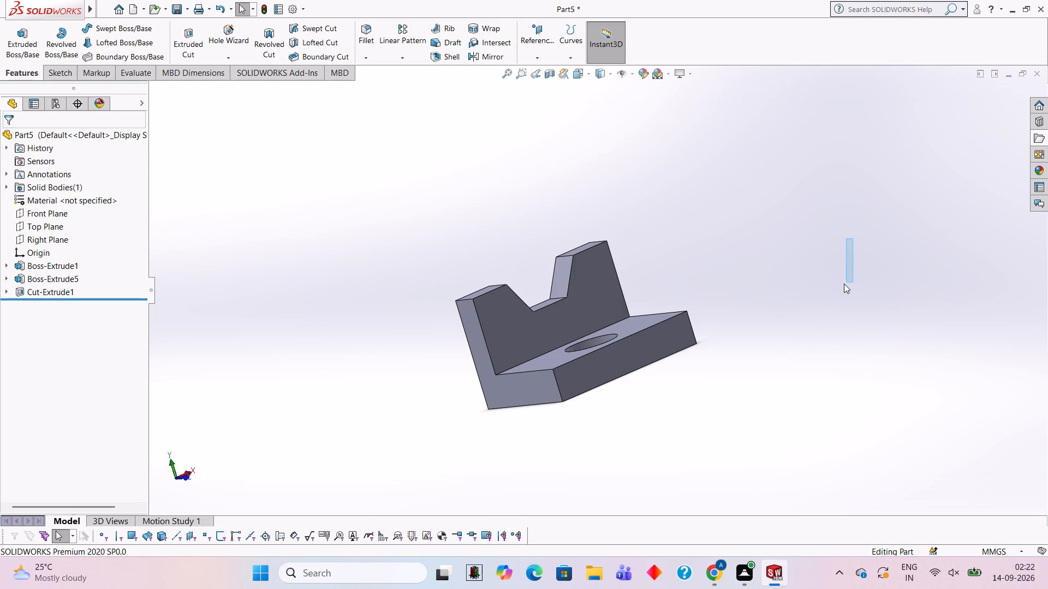
pyautogui.press('Escape')
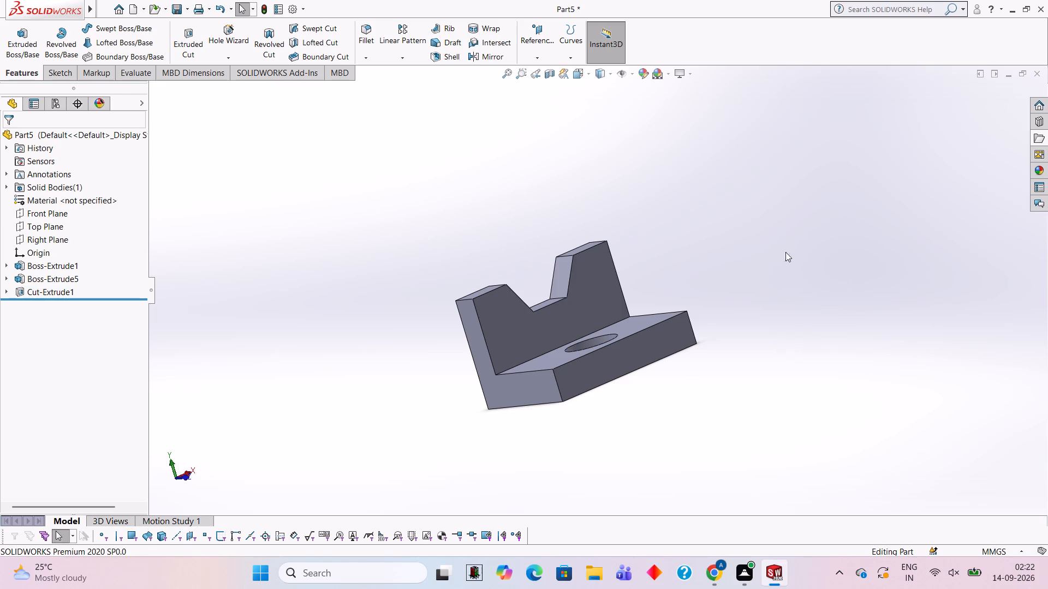
pyautogui.rightClick(790, 238)
pyautogui.click(856, 284)
pyautogui.moveTo(363, 355); pyautogui.dragTo(303, 348)
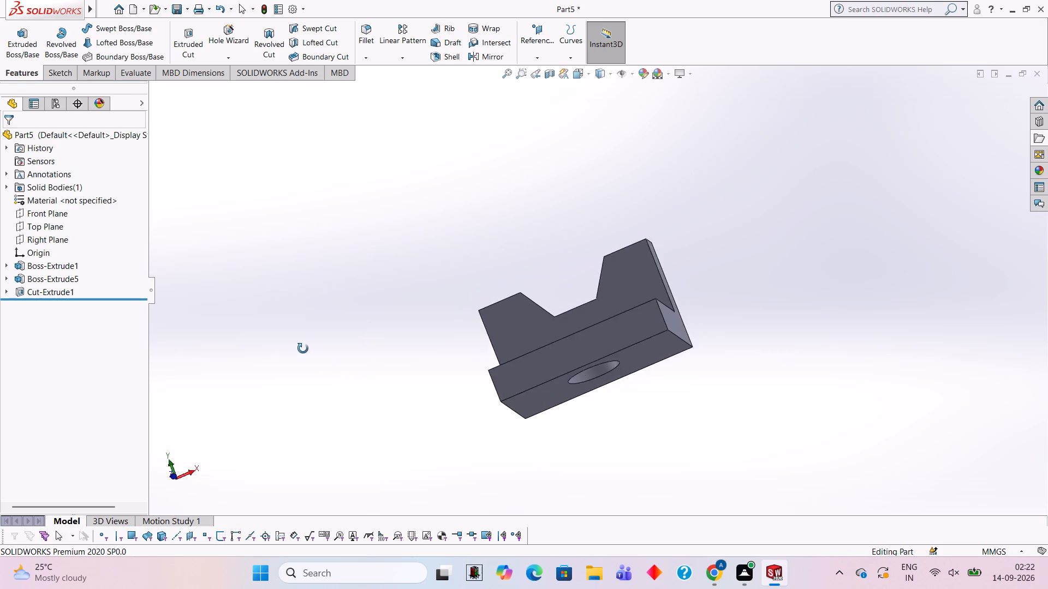
pyautogui.moveTo(303, 348); pyautogui.dragTo(368, 378)
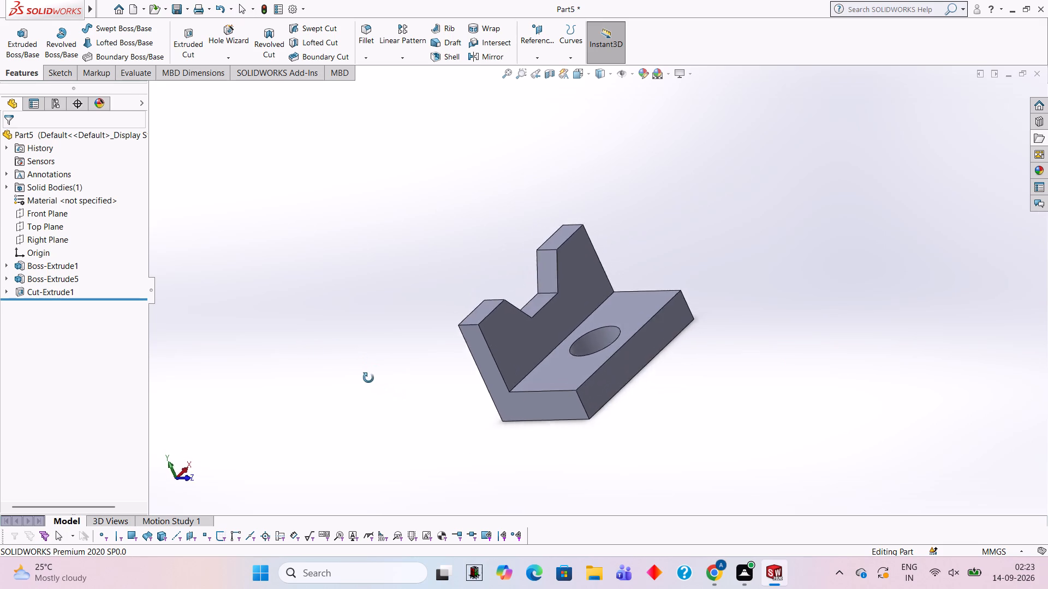
pyautogui.moveTo(368, 378); pyautogui.dragTo(373, 347)
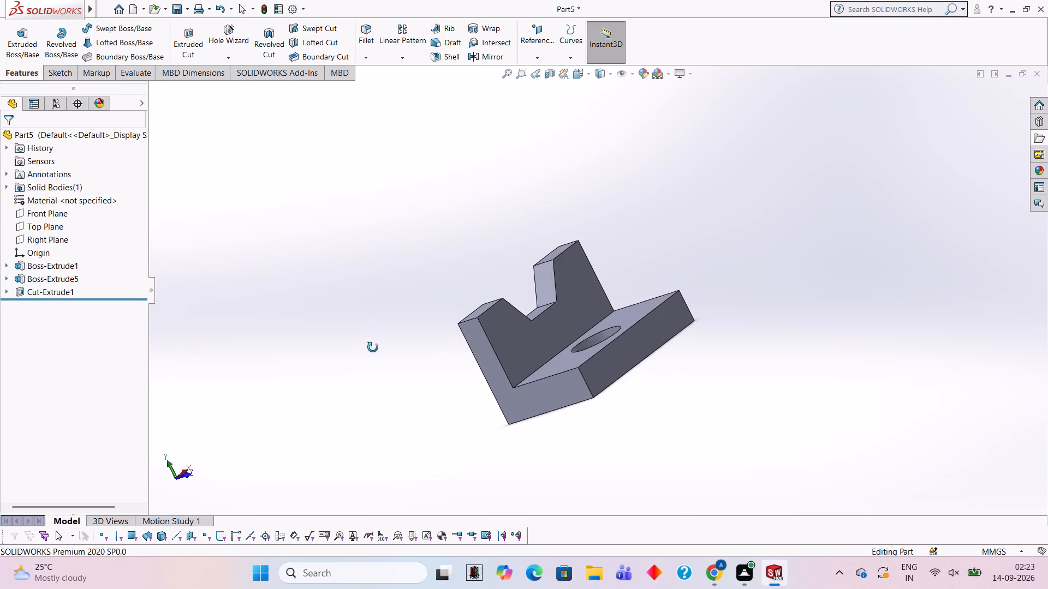
pyautogui.moveTo(373, 347); pyautogui.dragTo(373, 389)
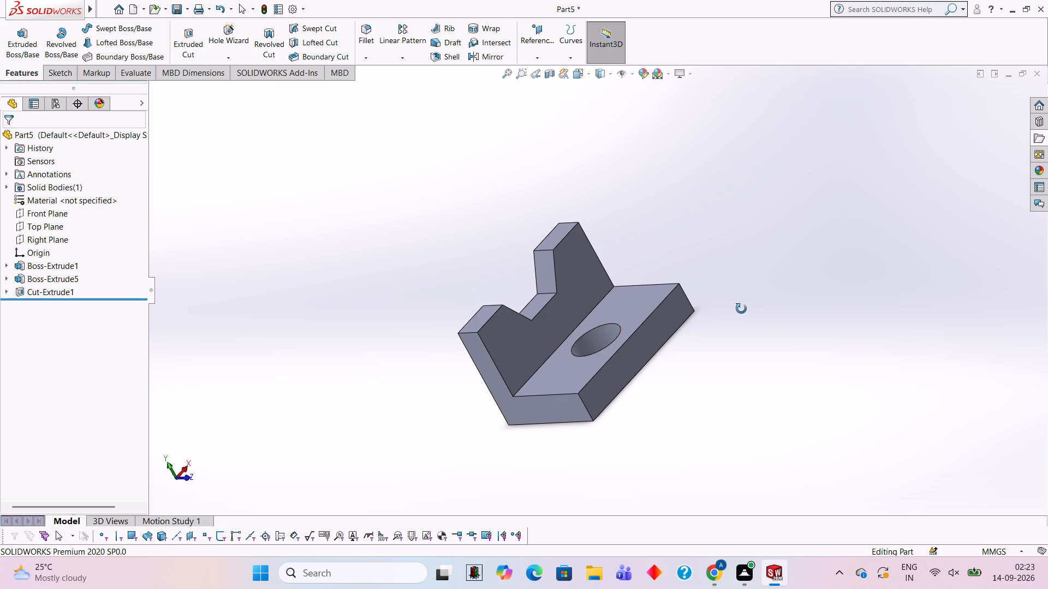
pyautogui.moveTo(414, 315); pyautogui.dragTo(414, 314)
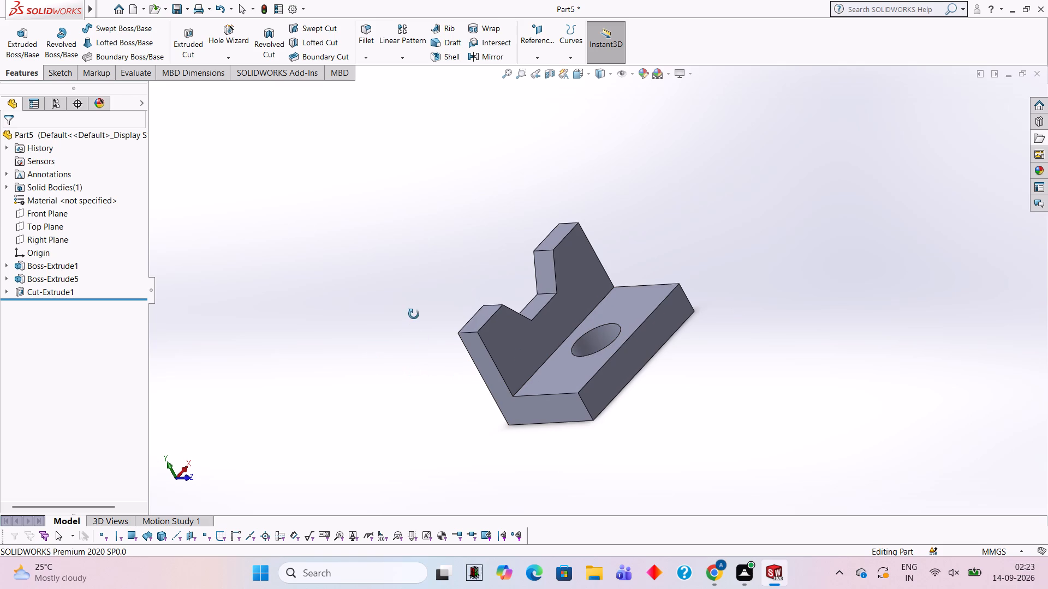
pyautogui.moveTo(414, 314); pyautogui.dragTo(476, 328)
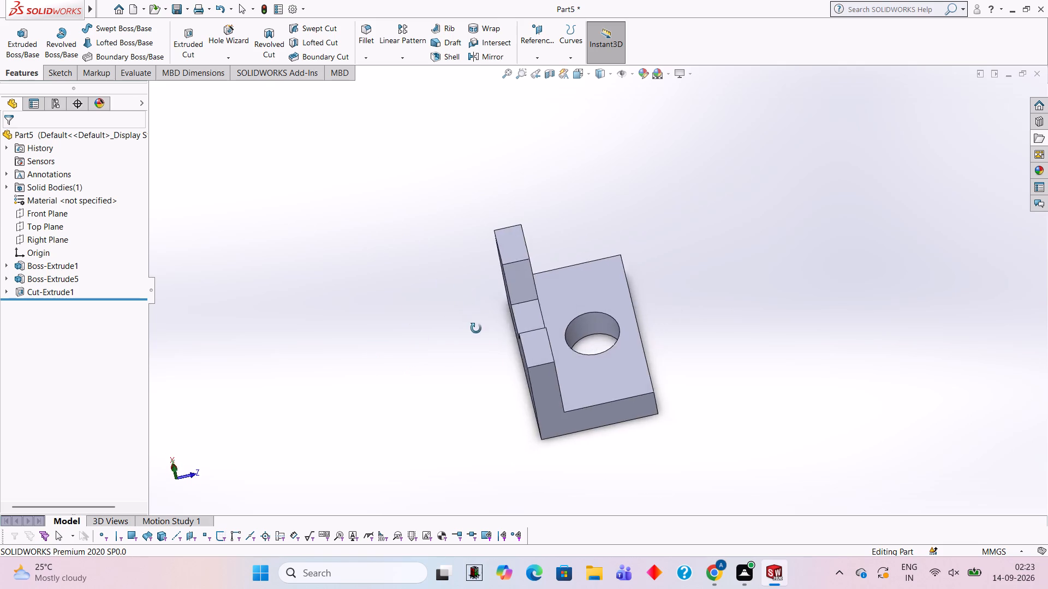
pyautogui.moveTo(476, 328); pyautogui.dragTo(278, 313)
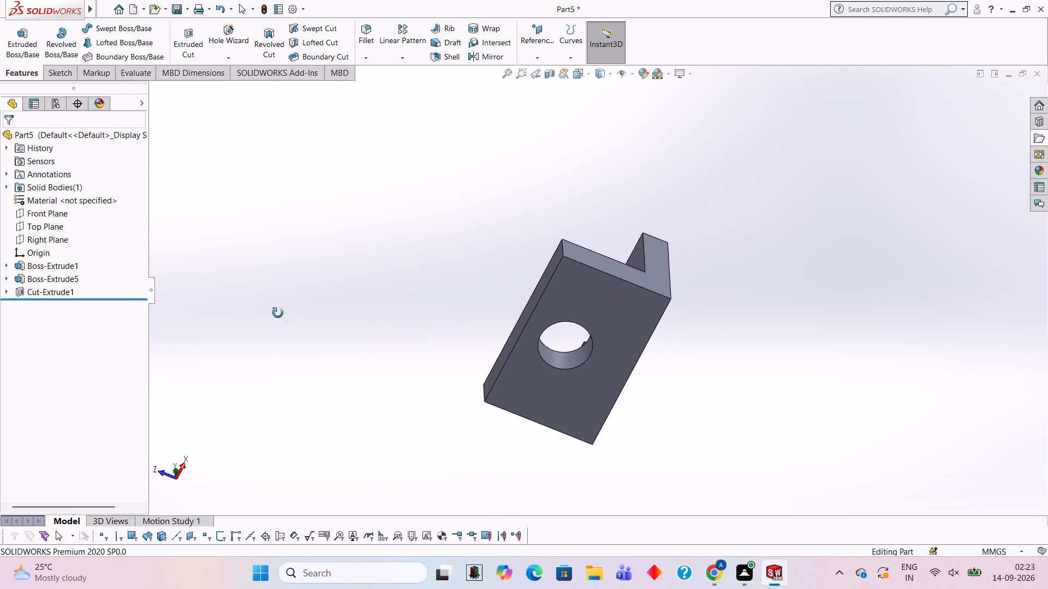
pyautogui.moveTo(278, 313); pyautogui.dragTo(465, 285)
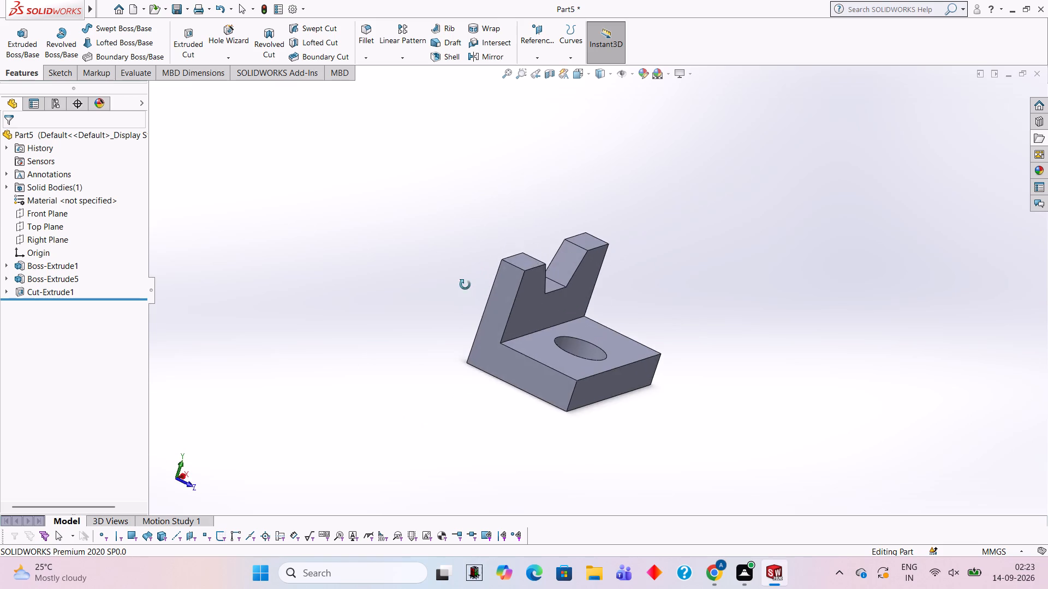
pyautogui.moveTo(465, 285); pyautogui.dragTo(454, 315)
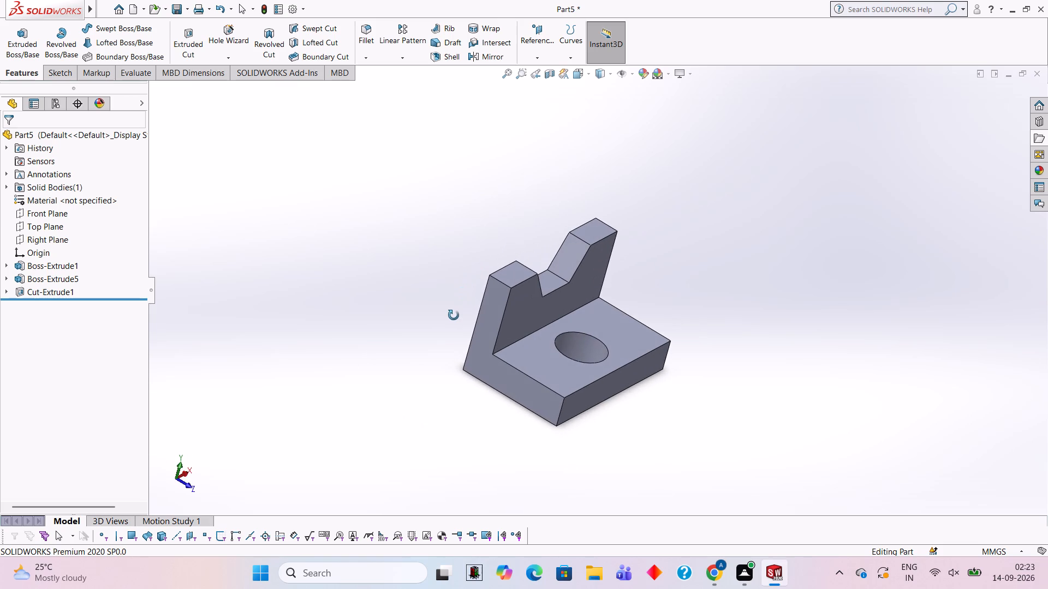
pyautogui.moveTo(454, 315); pyautogui.dragTo(441, 328)
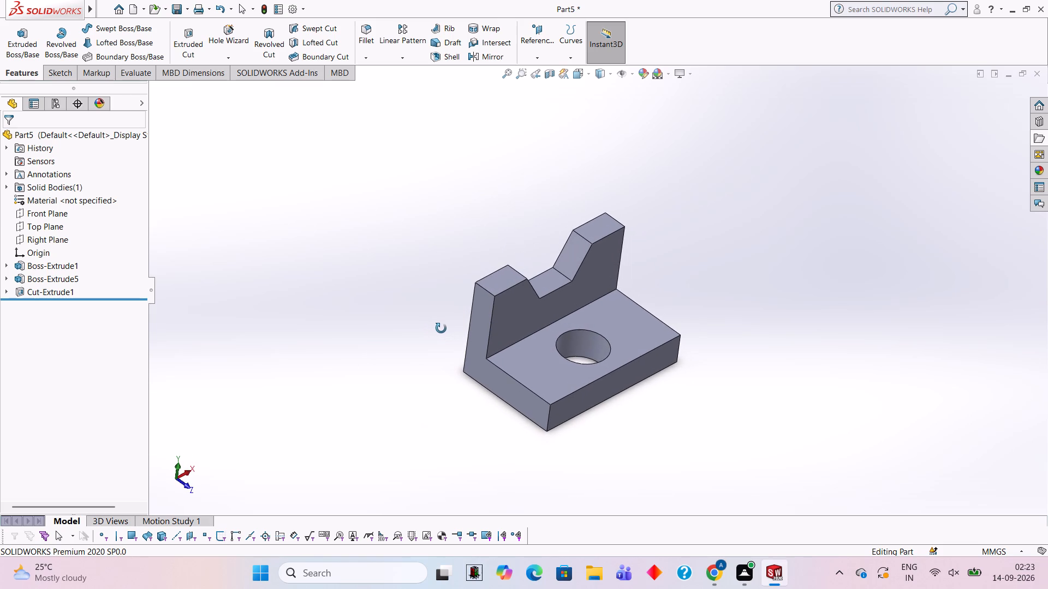
pyautogui.moveTo(441, 328); pyautogui.dragTo(431, 312)
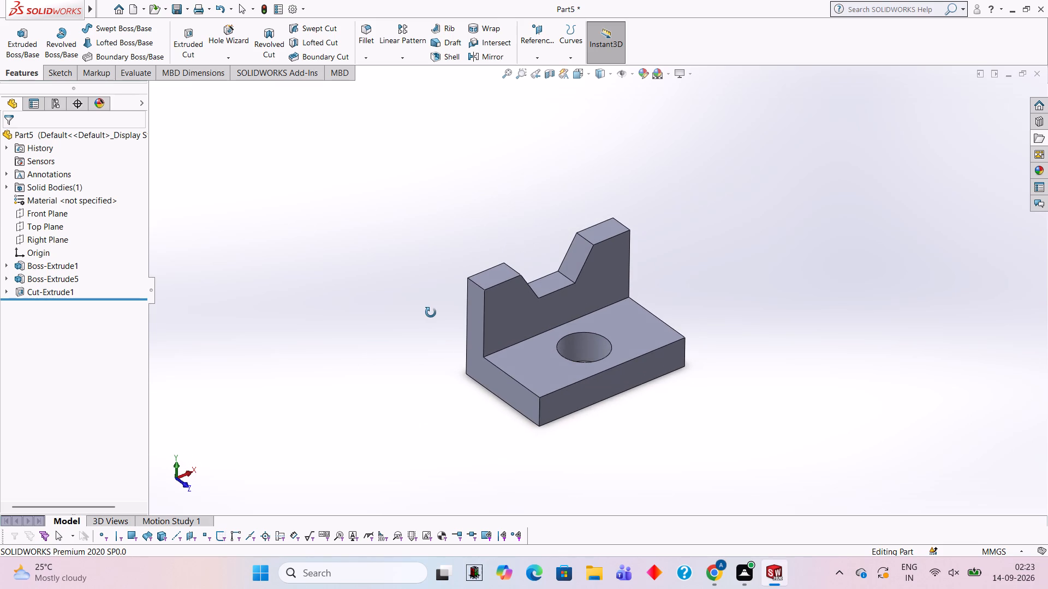
pyautogui.moveTo(431, 312); pyautogui.dragTo(431, 316)
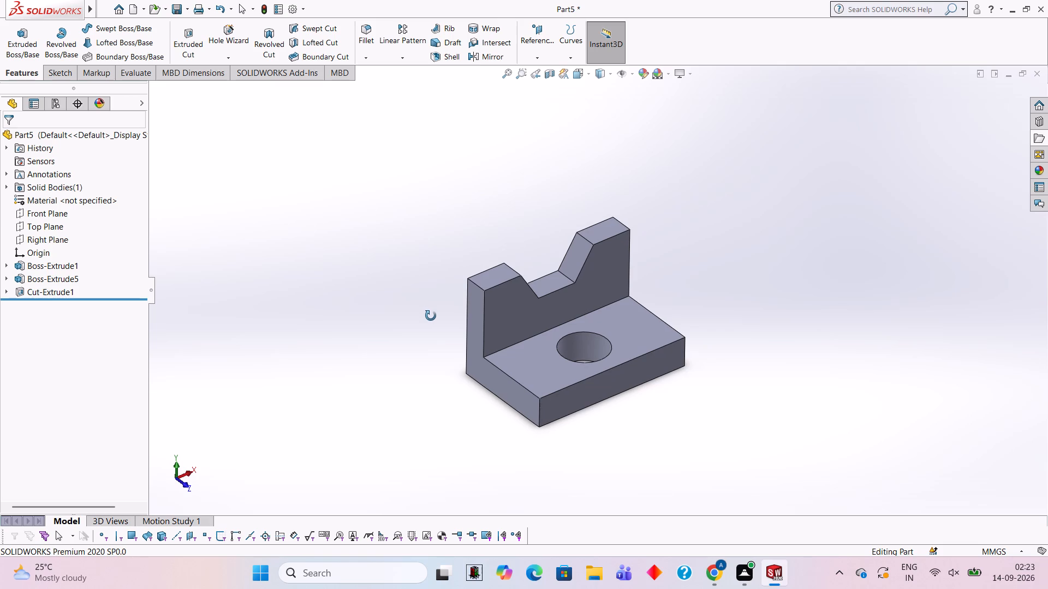
pyautogui.moveTo(431, 316); pyautogui.dragTo(431, 327)
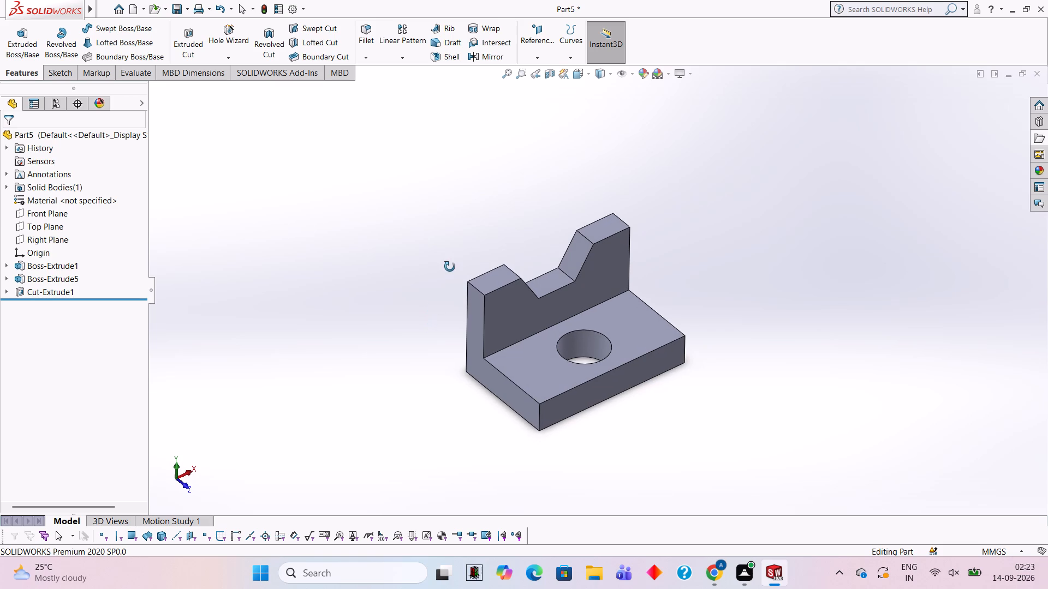
pyautogui.press('Escape')
pyautogui.press('Escape')
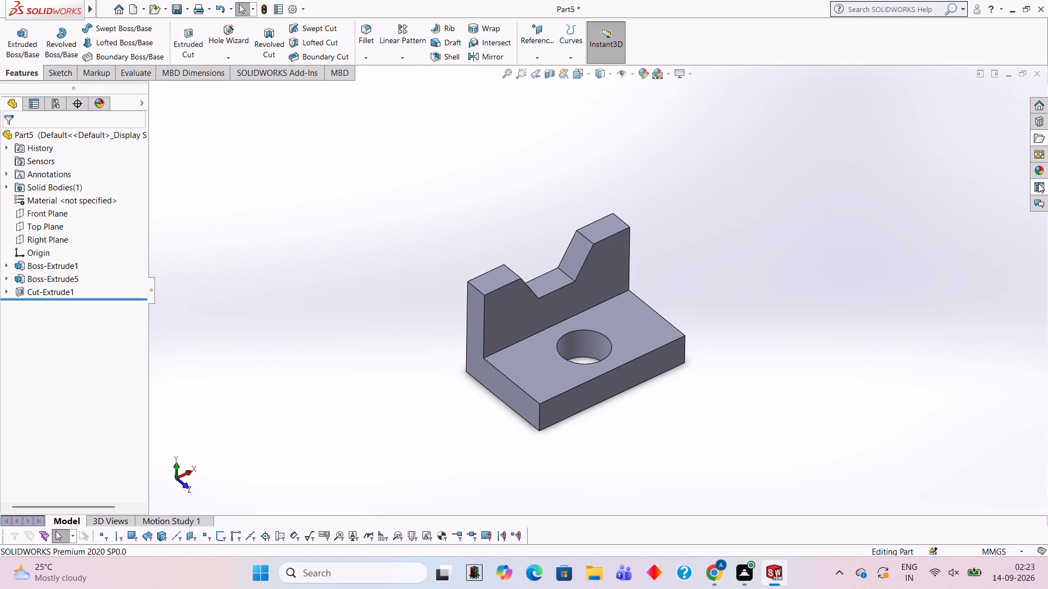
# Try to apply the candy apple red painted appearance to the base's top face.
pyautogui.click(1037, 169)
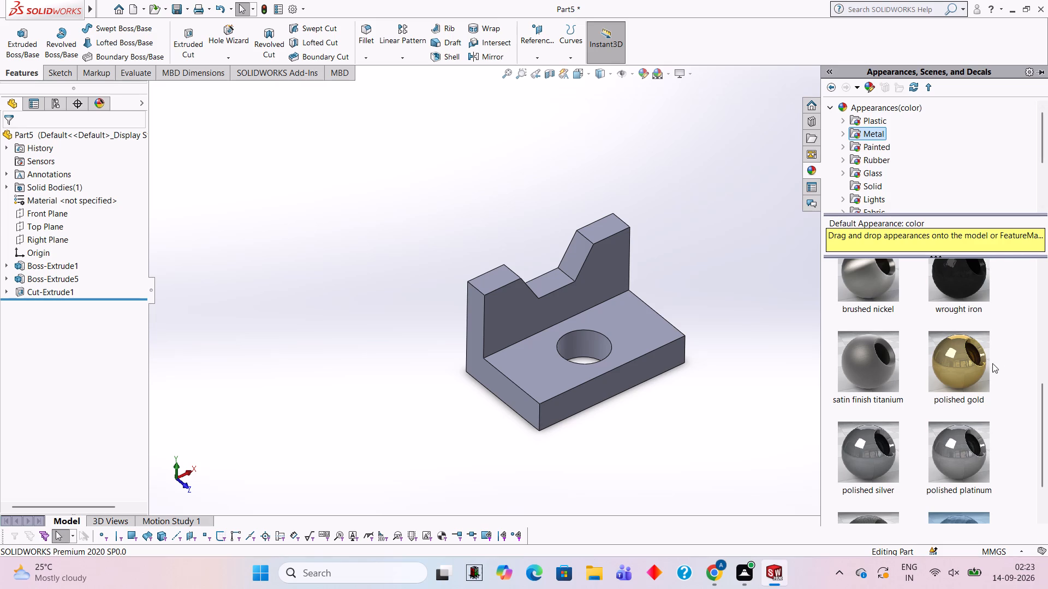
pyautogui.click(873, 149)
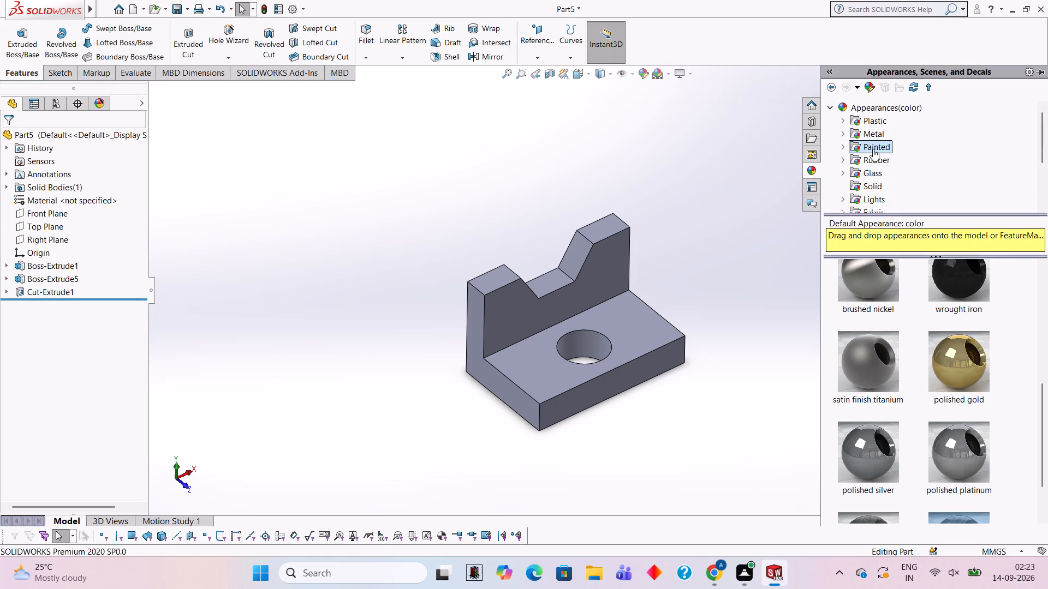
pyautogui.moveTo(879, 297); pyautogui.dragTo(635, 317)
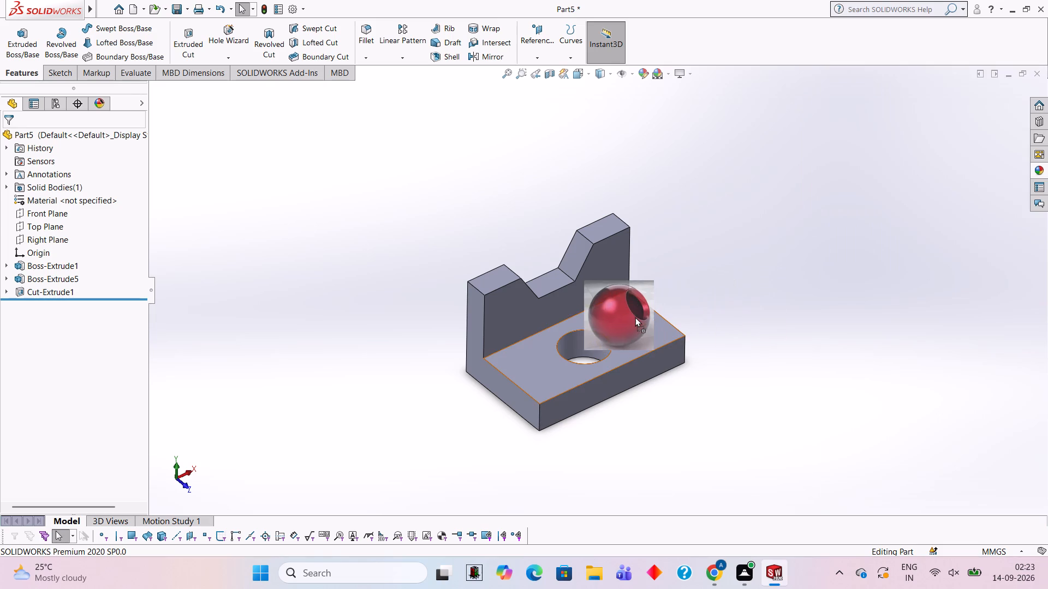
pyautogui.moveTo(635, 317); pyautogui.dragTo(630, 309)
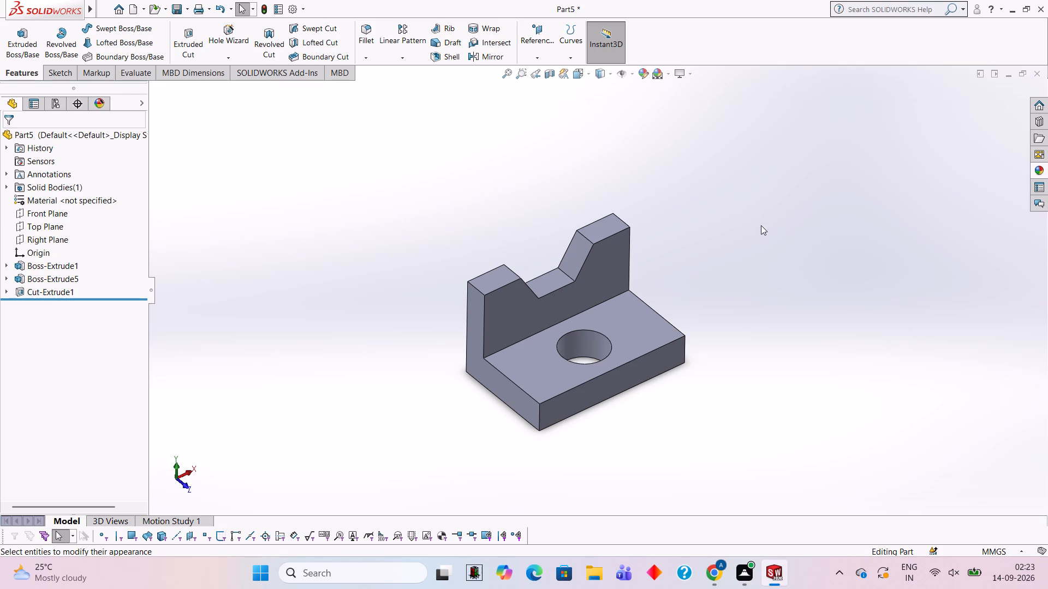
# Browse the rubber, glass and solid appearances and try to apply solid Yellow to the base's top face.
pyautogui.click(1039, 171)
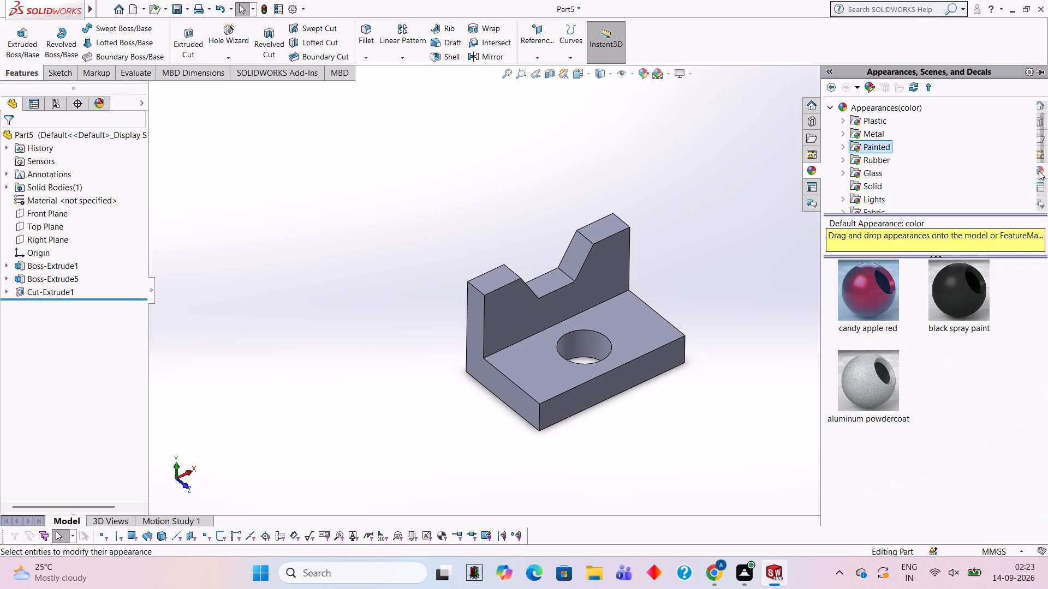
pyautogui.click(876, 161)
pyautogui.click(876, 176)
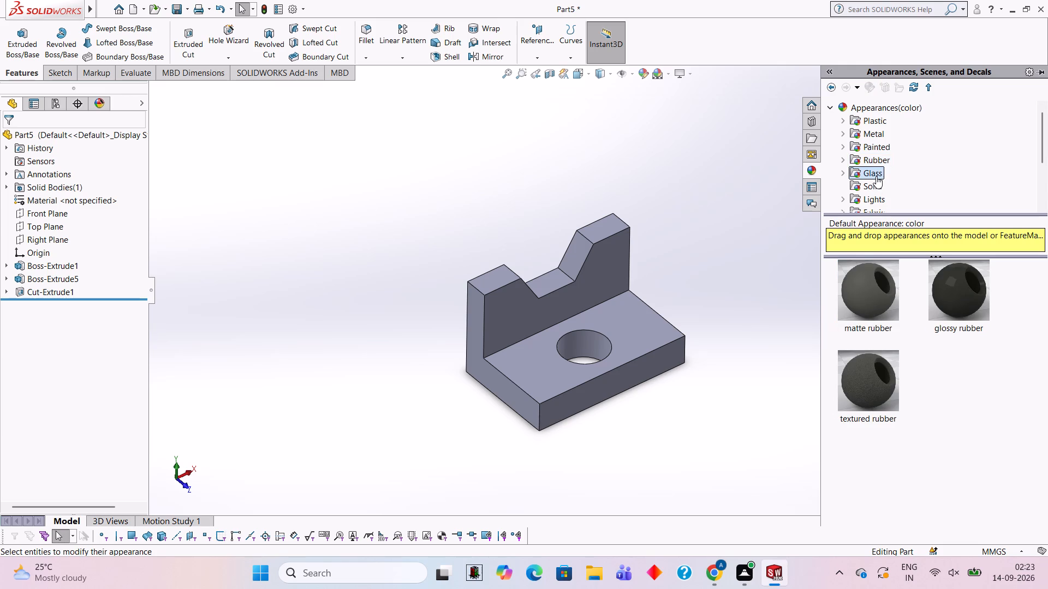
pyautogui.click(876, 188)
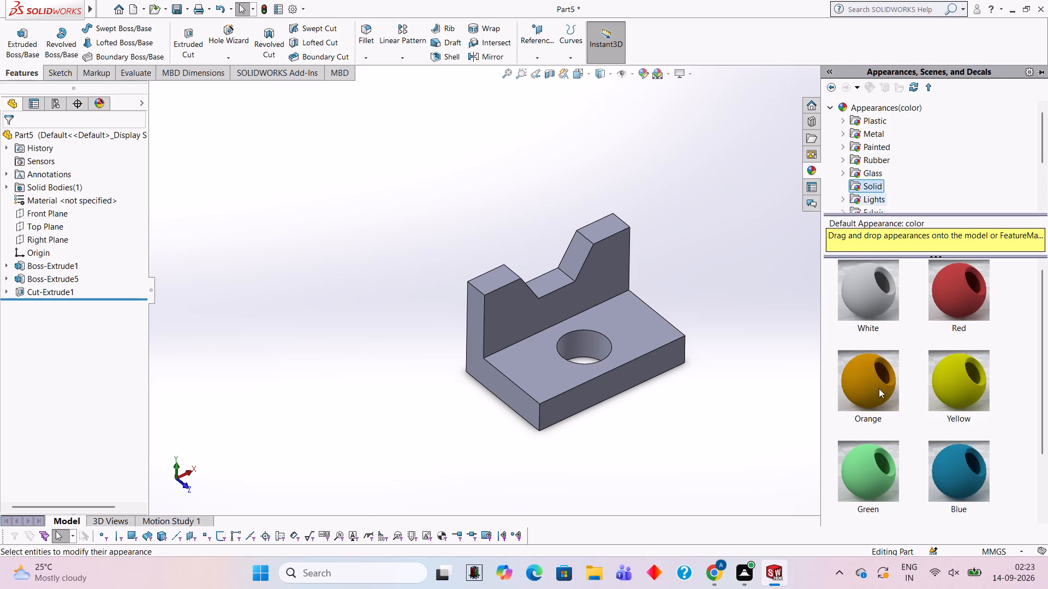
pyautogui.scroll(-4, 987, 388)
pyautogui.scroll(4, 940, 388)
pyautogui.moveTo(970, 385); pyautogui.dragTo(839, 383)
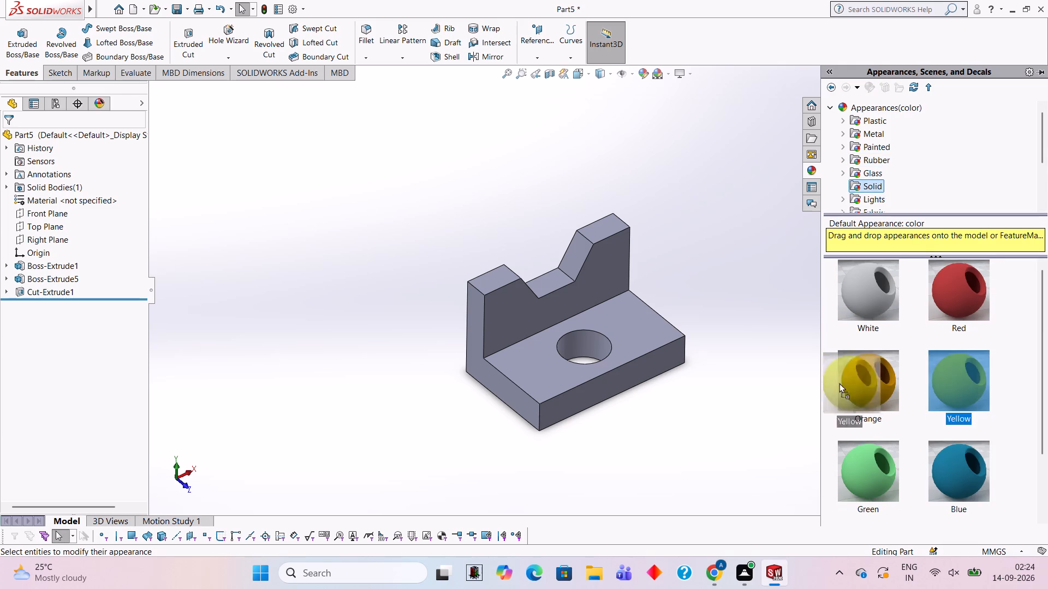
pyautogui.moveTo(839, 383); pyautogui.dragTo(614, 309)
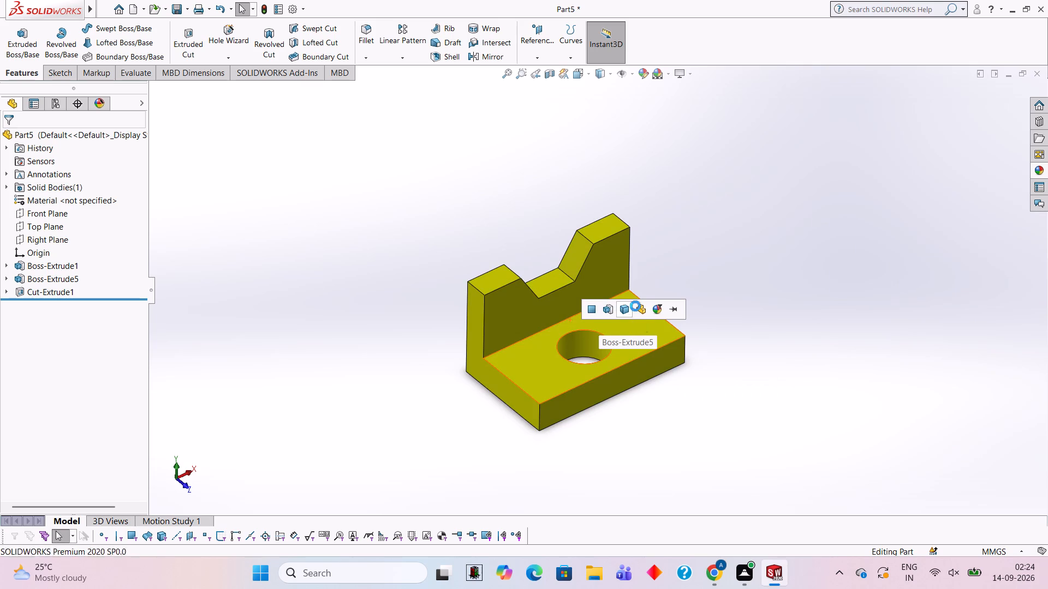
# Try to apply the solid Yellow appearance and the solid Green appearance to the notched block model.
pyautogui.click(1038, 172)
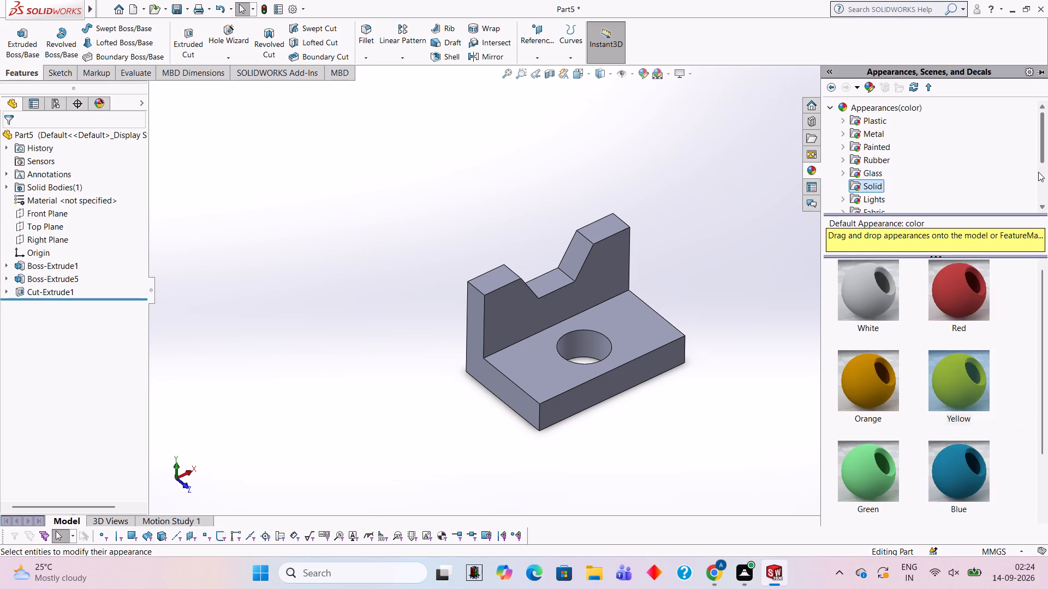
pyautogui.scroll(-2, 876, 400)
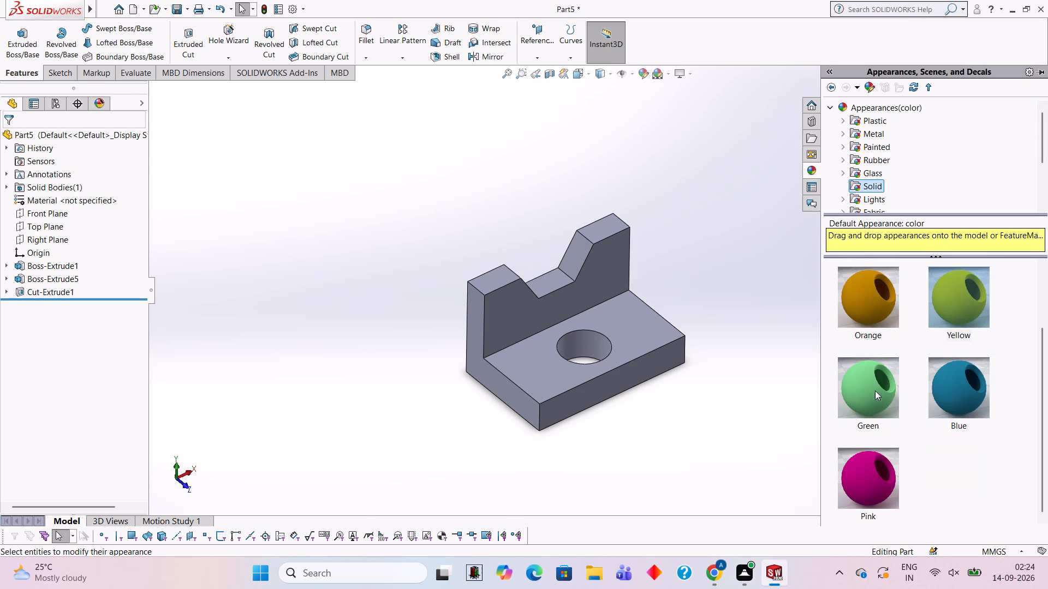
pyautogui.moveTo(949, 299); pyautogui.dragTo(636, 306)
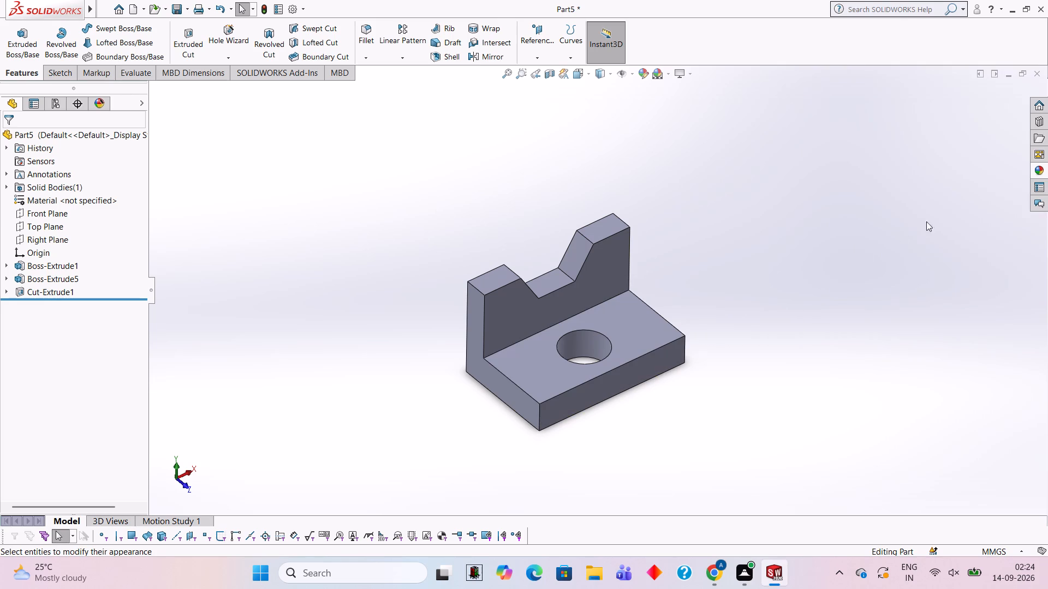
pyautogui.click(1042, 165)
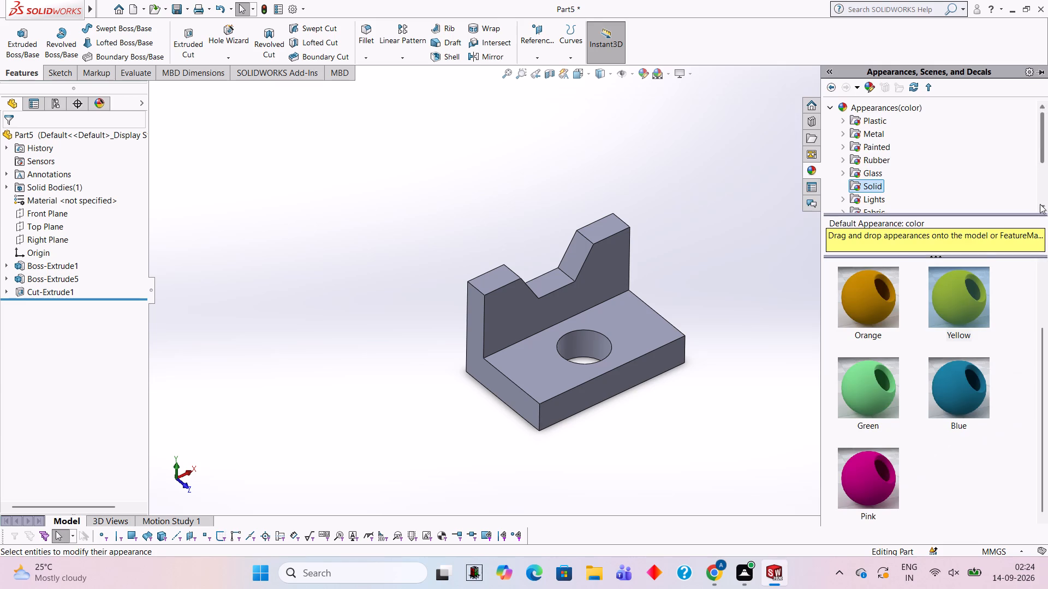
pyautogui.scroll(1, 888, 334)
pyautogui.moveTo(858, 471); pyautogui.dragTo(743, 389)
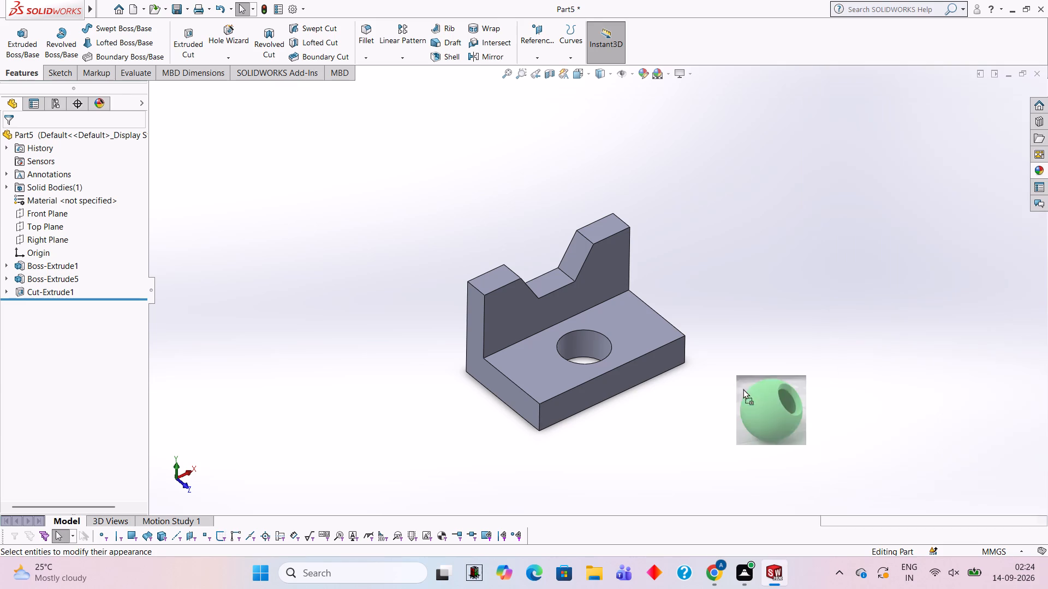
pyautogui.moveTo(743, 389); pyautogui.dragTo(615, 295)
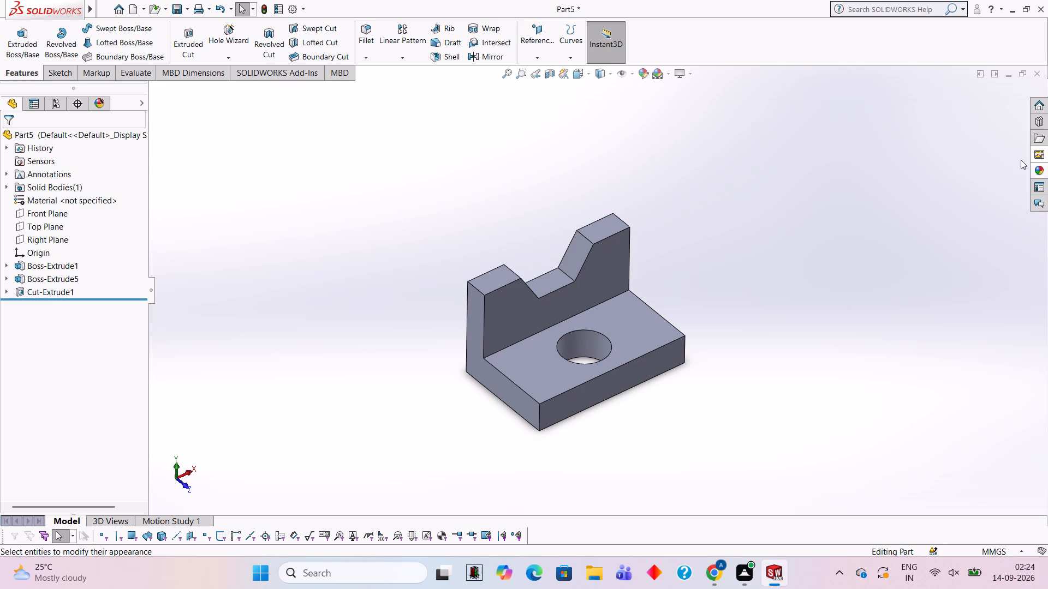
# Apply the solid Blue appearance to the entire body of the notched block.
pyautogui.click(1039, 169)
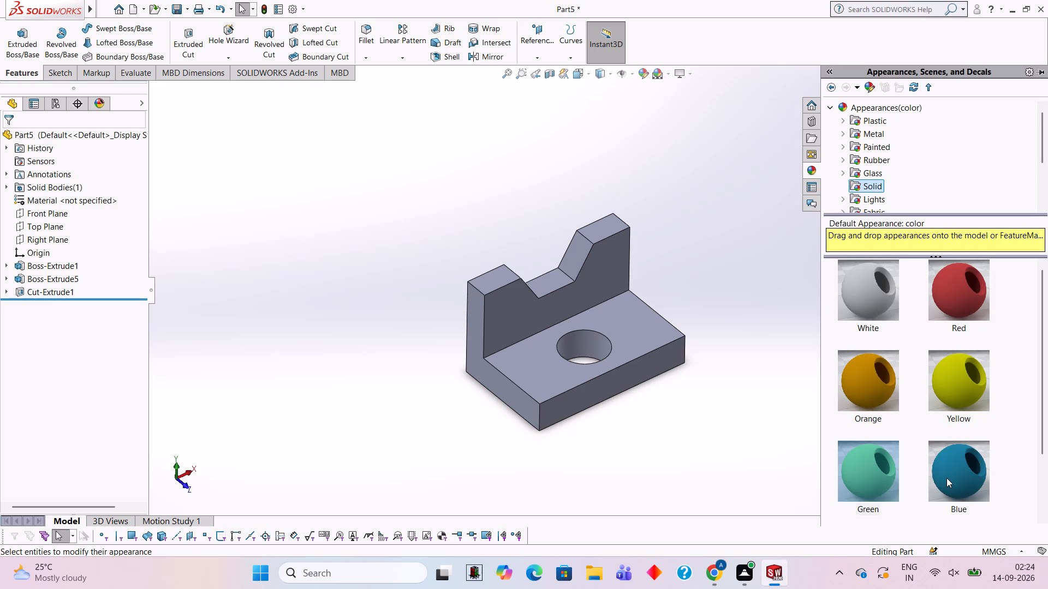
pyautogui.moveTo(946, 478); pyautogui.dragTo(635, 312)
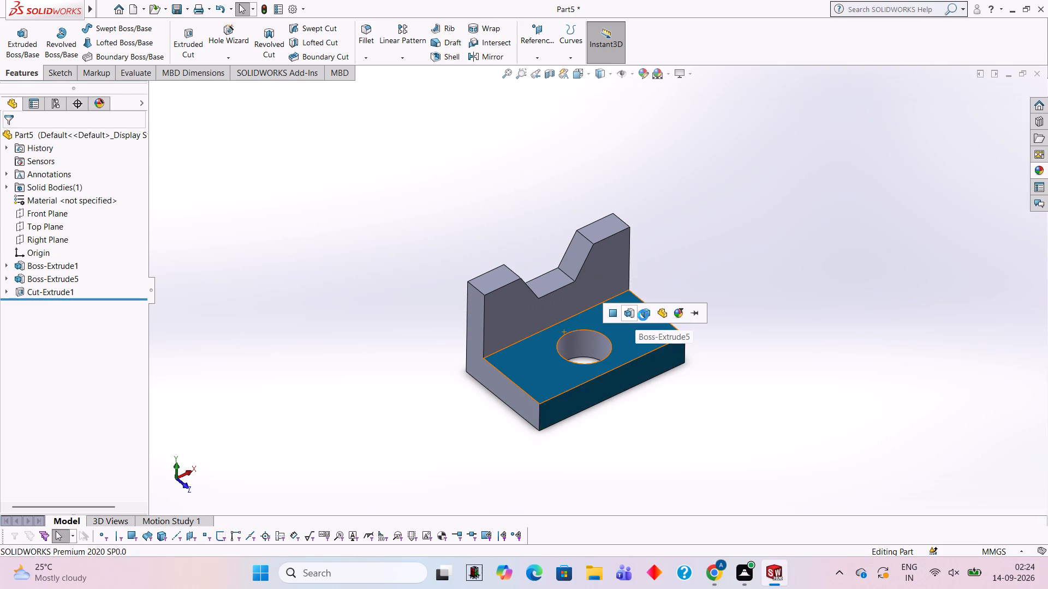
pyautogui.click(643, 315)
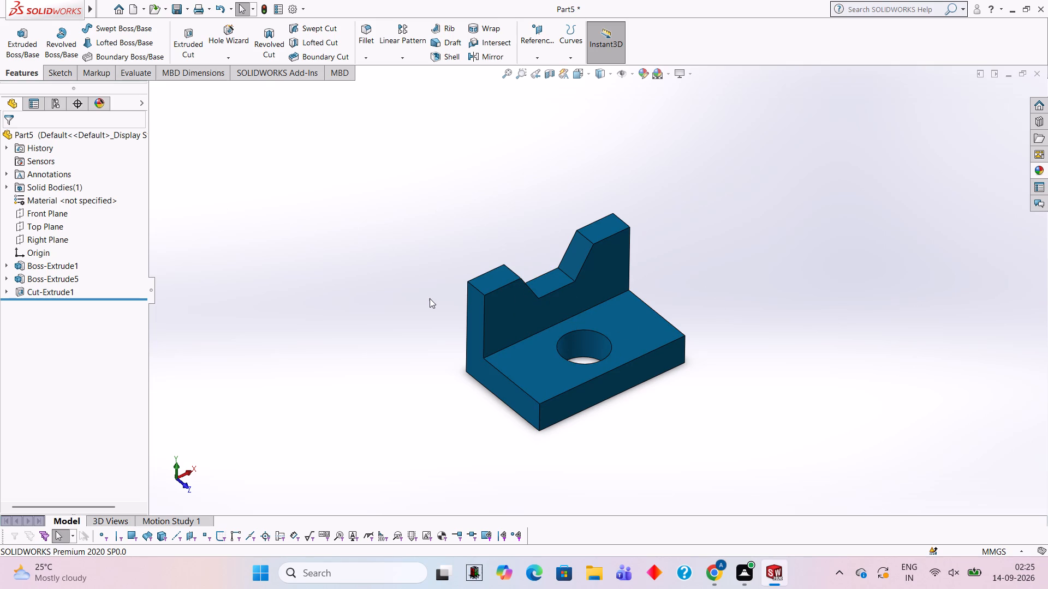
# Save the part in the Documents folder as a SOLIDWORKS Part named PPPPPPPPPPPPPP.
pyautogui.hotkey('ctrl', 's')
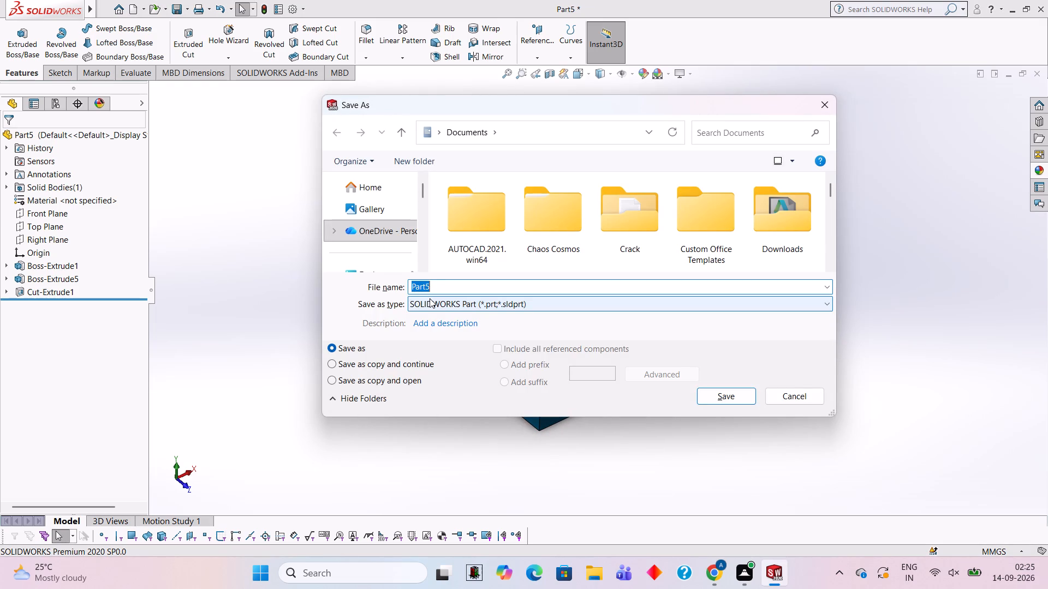
pyautogui.press('BackSpace')
pyautogui.write('PPPPPPPPPPPPPP')
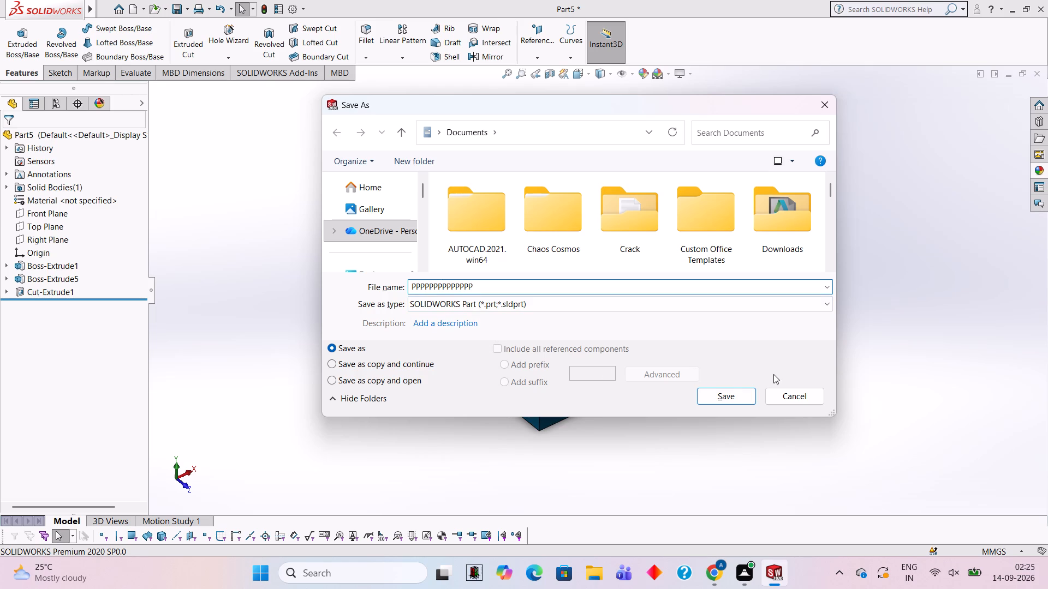
pyautogui.click(732, 395)
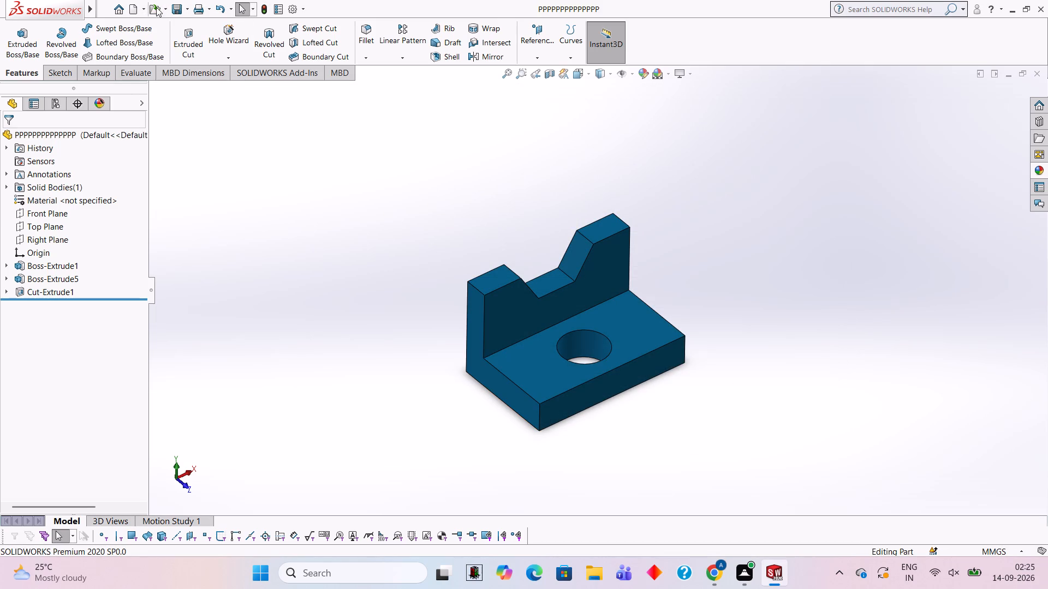
# Save a copy of the part as an Adobe PDF named PPPPPPPPPPPPPP in the Documents folder.
pyautogui.click(187, 10)
pyautogui.click(192, 35)
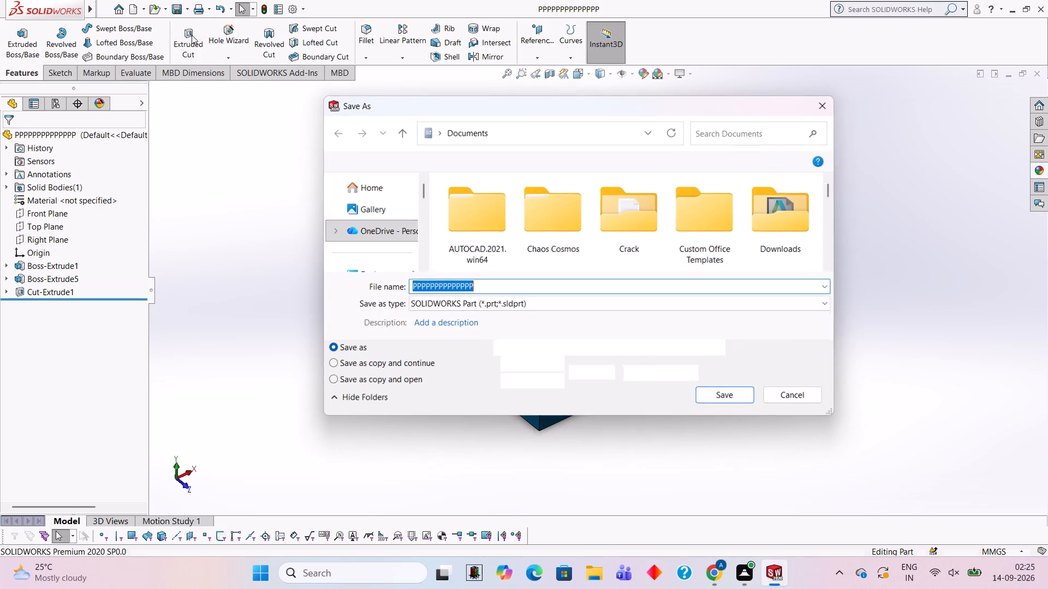
pyautogui.click(531, 306)
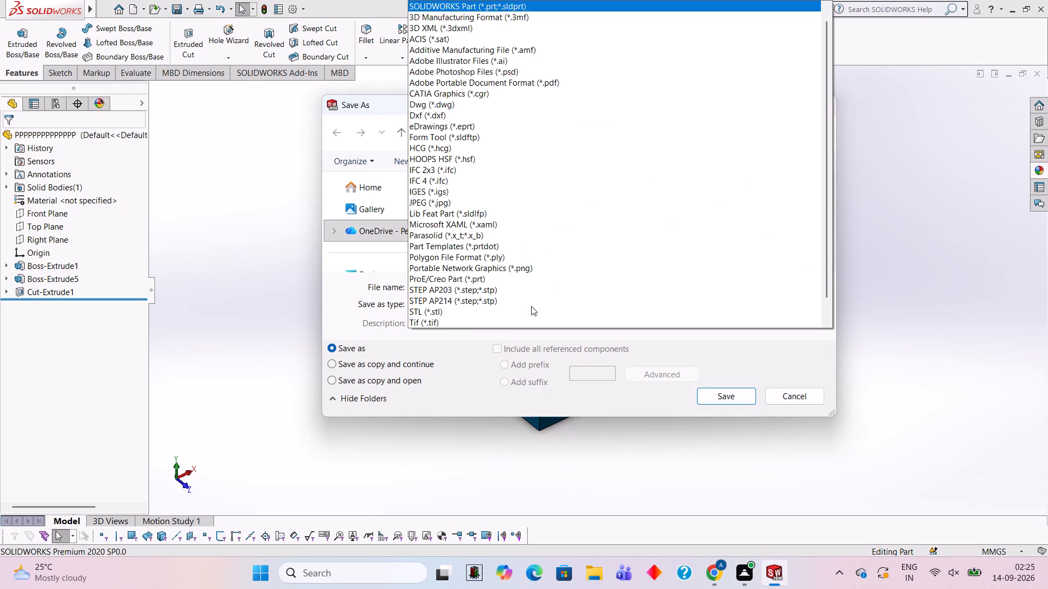
pyautogui.click(516, 84)
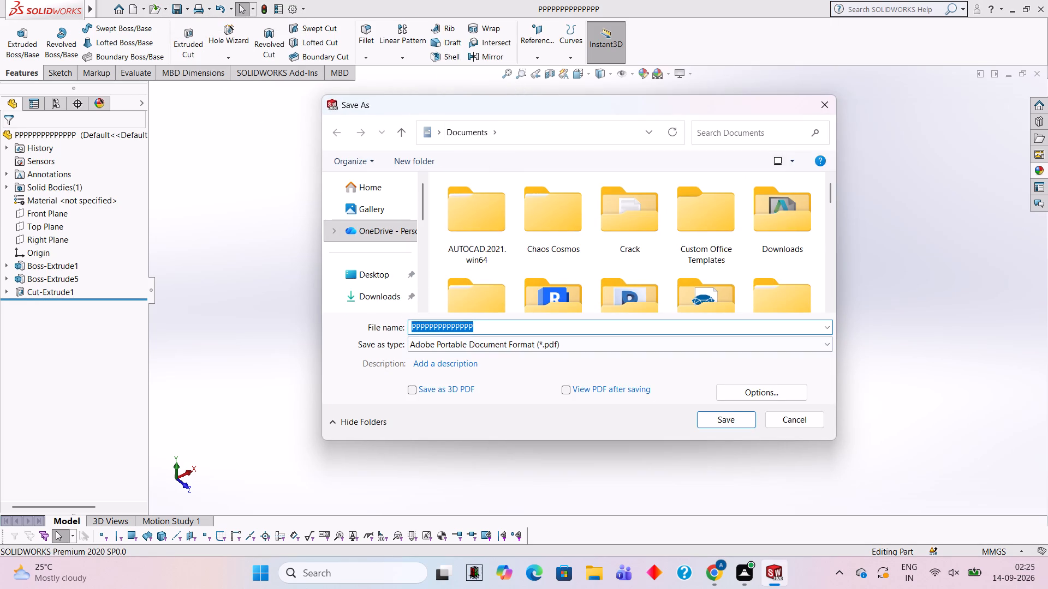
pyautogui.click(730, 423)
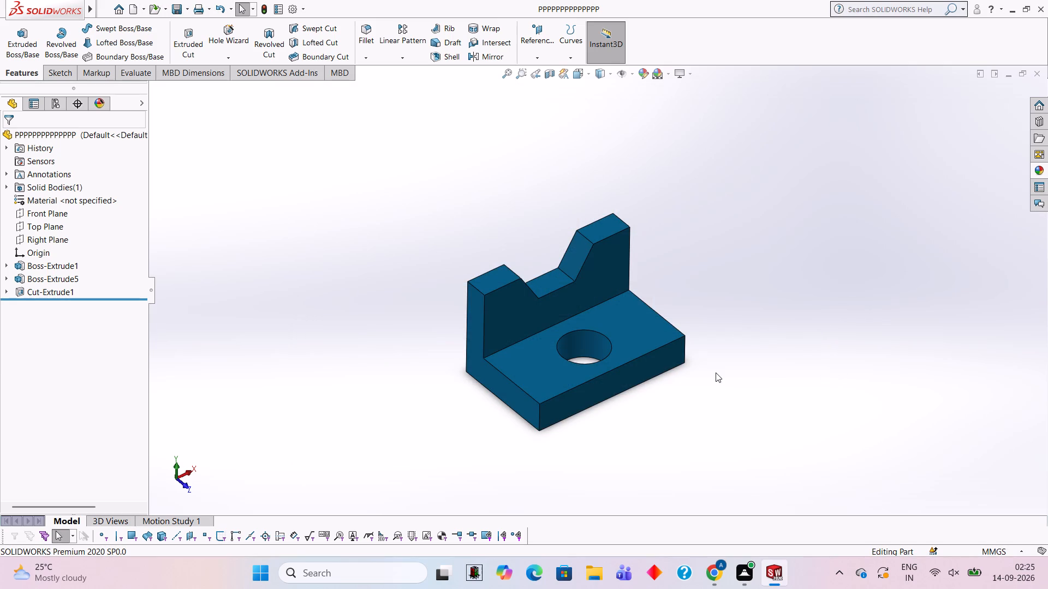
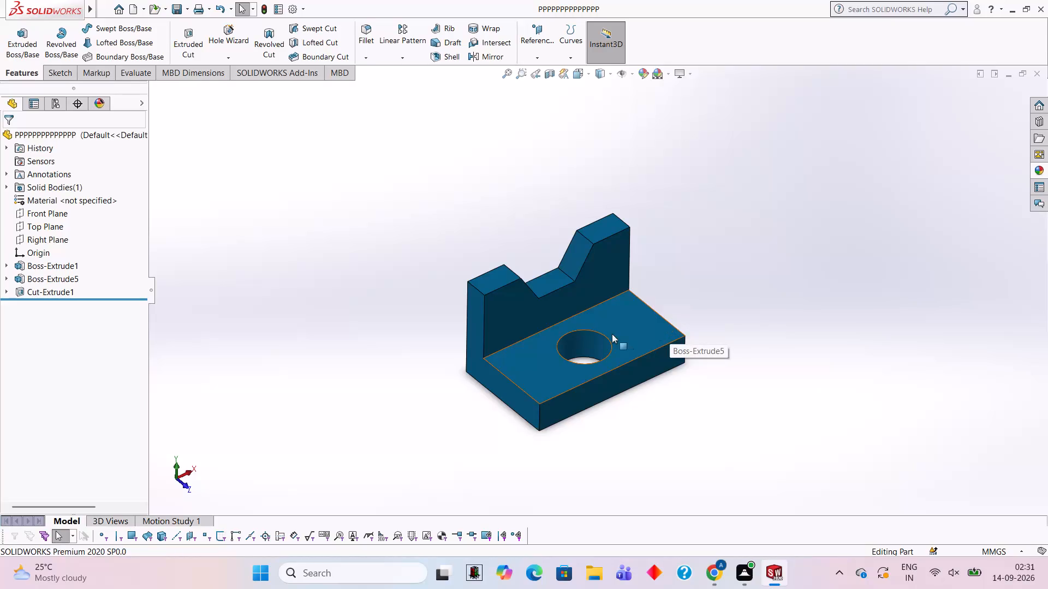
# Examine the driving dimensions of the finished block by selecting its base faces, notch faces, end face and upper faces in turn.
pyautogui.click(612, 334)
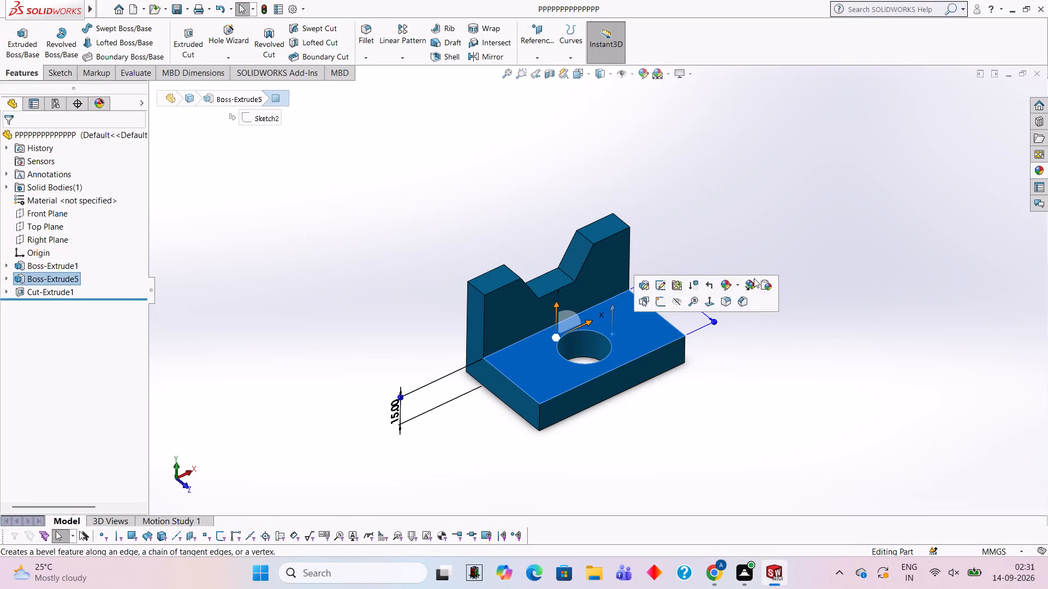
pyautogui.click(770, 195)
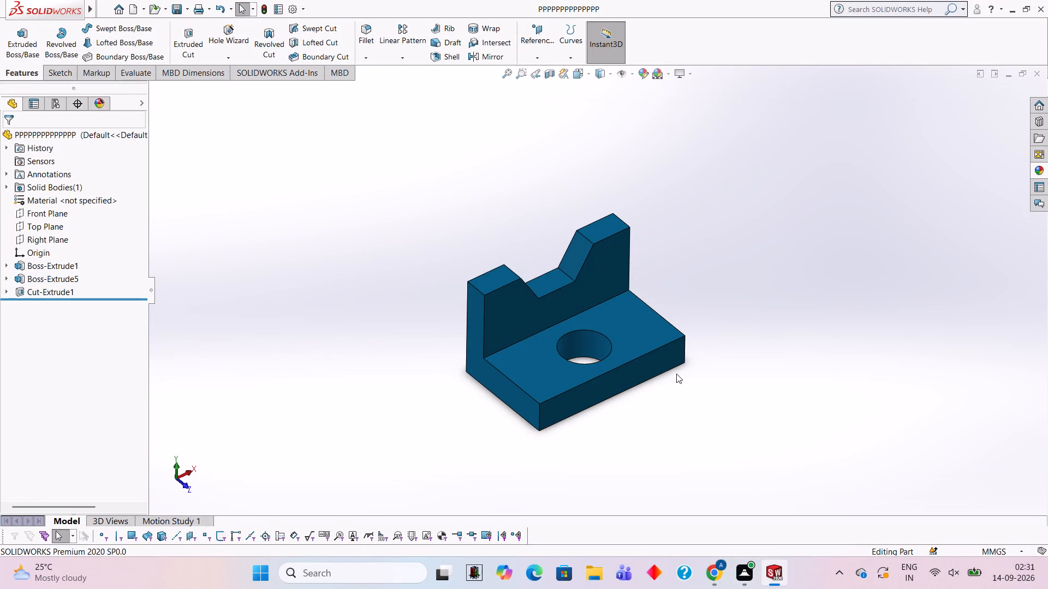
pyautogui.click(654, 360)
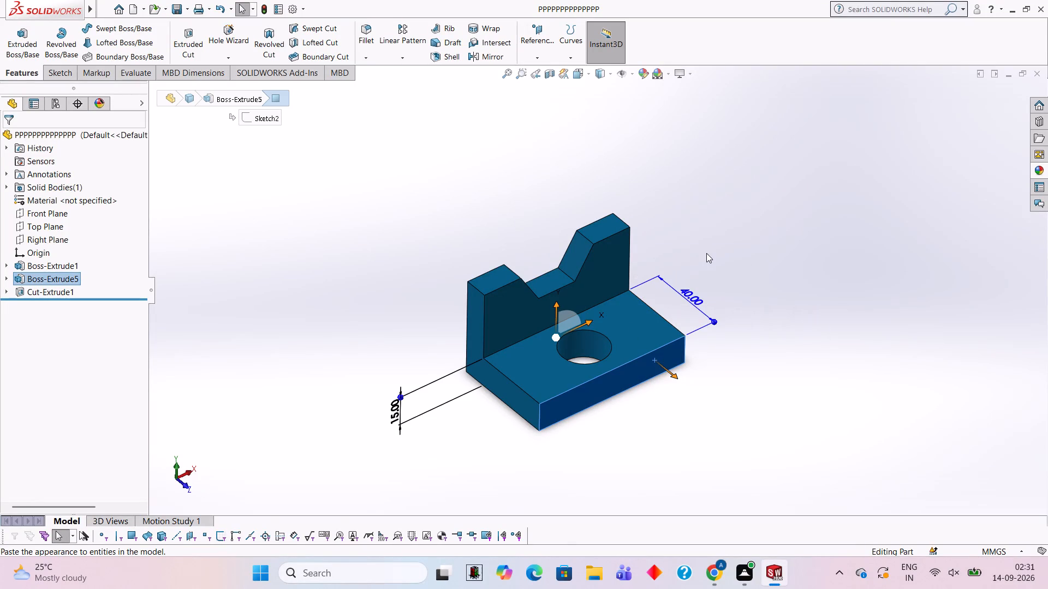
pyautogui.click(751, 244)
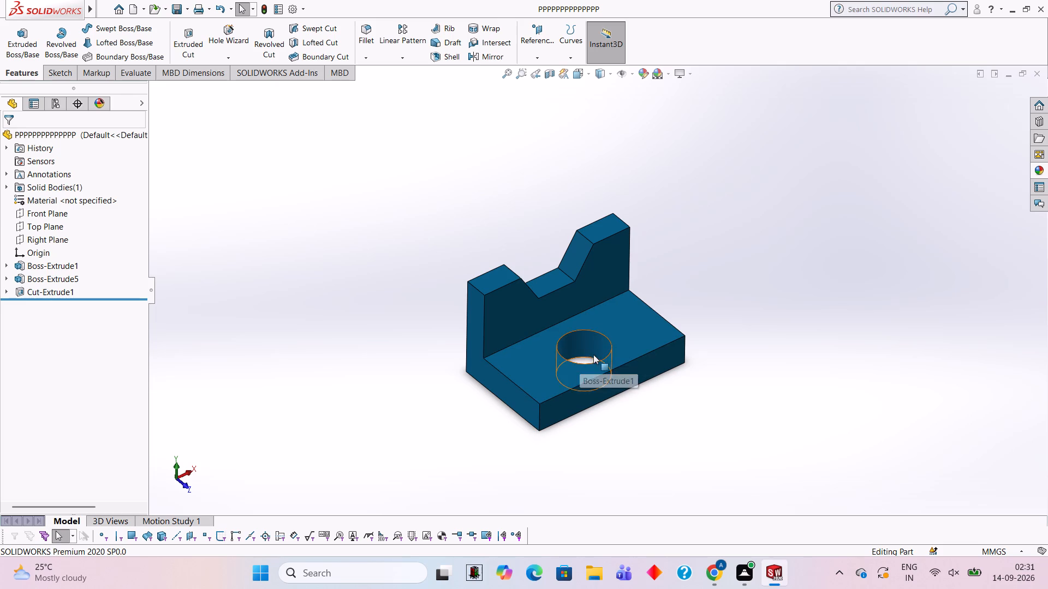
pyautogui.click(549, 279)
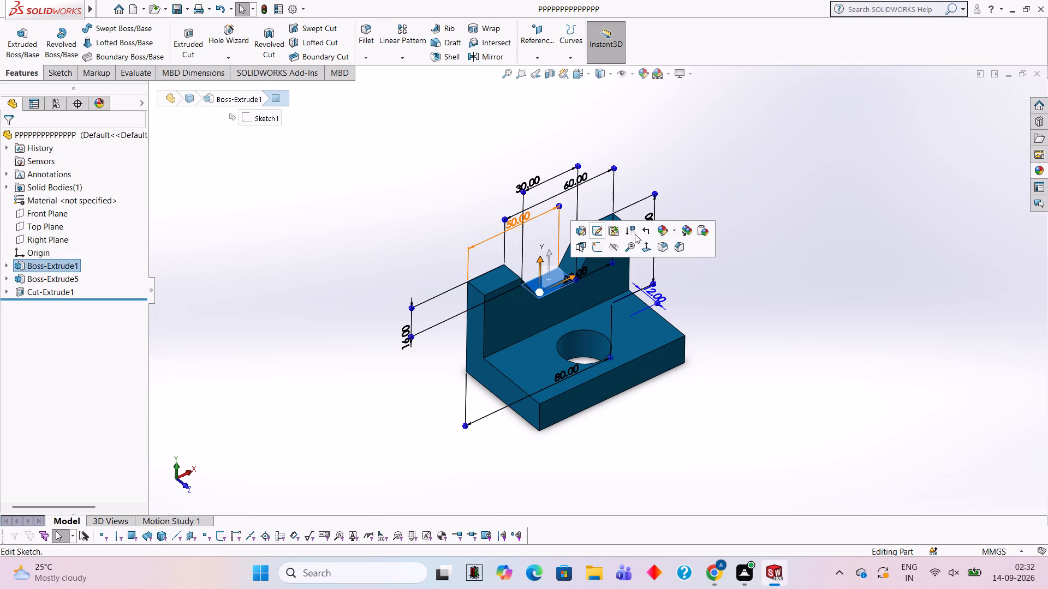
pyautogui.click(746, 241)
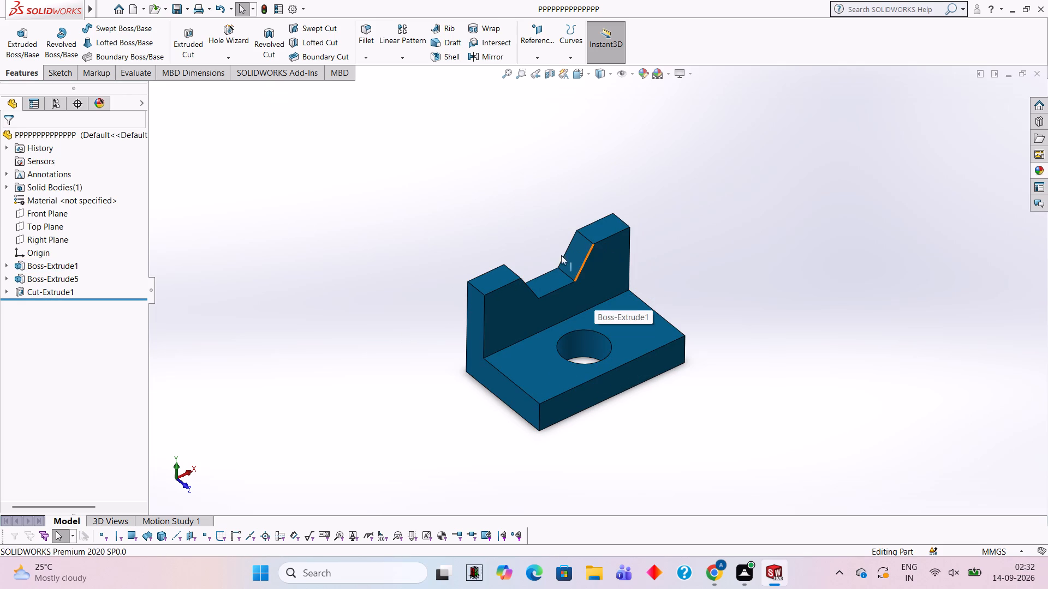
pyautogui.click(577, 252)
pyautogui.click(806, 283)
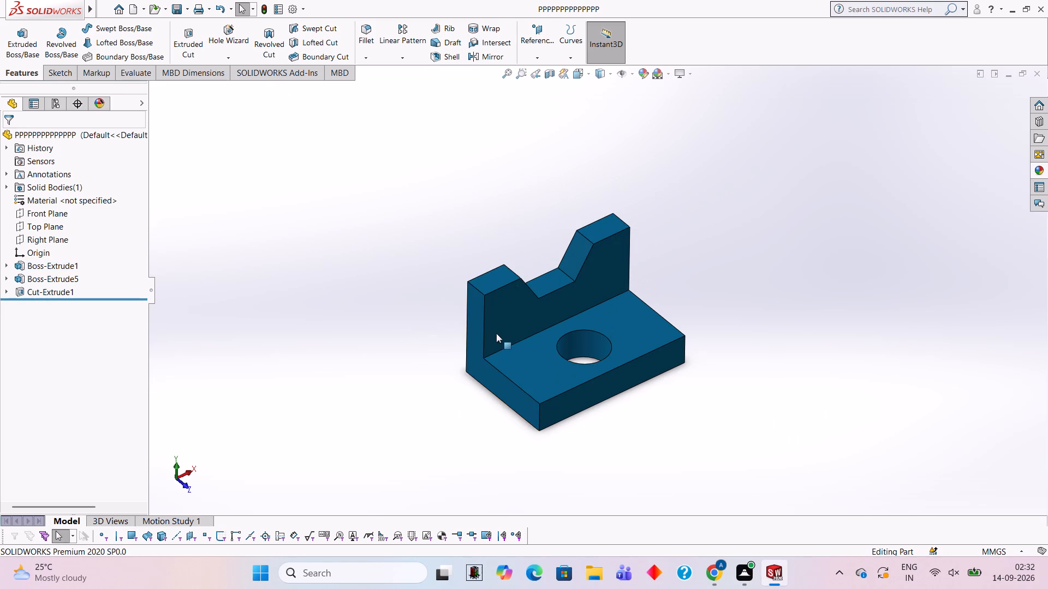
pyautogui.click(469, 340)
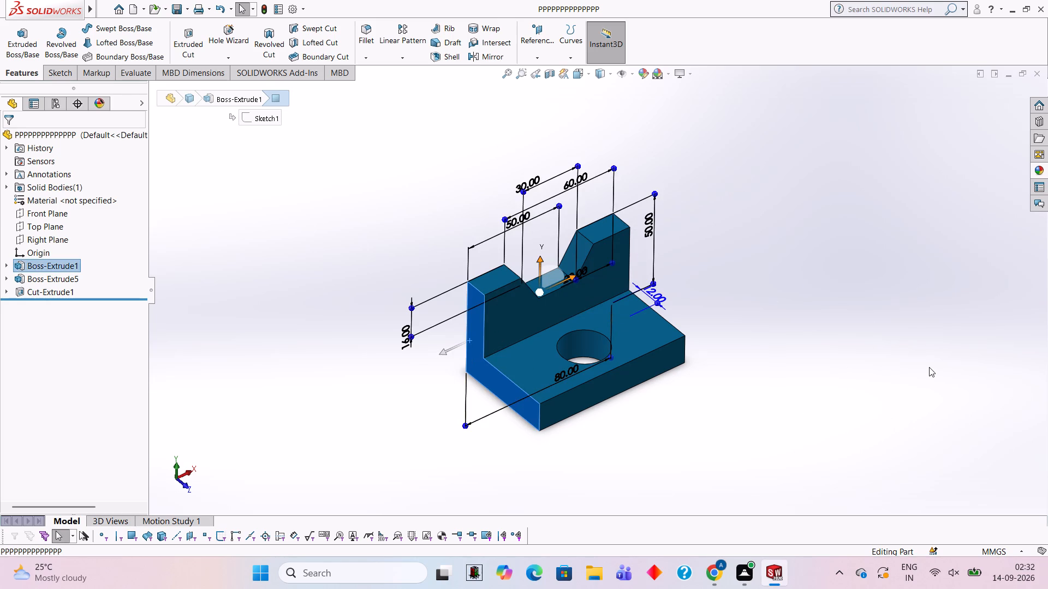
pyautogui.click(742, 345)
pyautogui.click(484, 283)
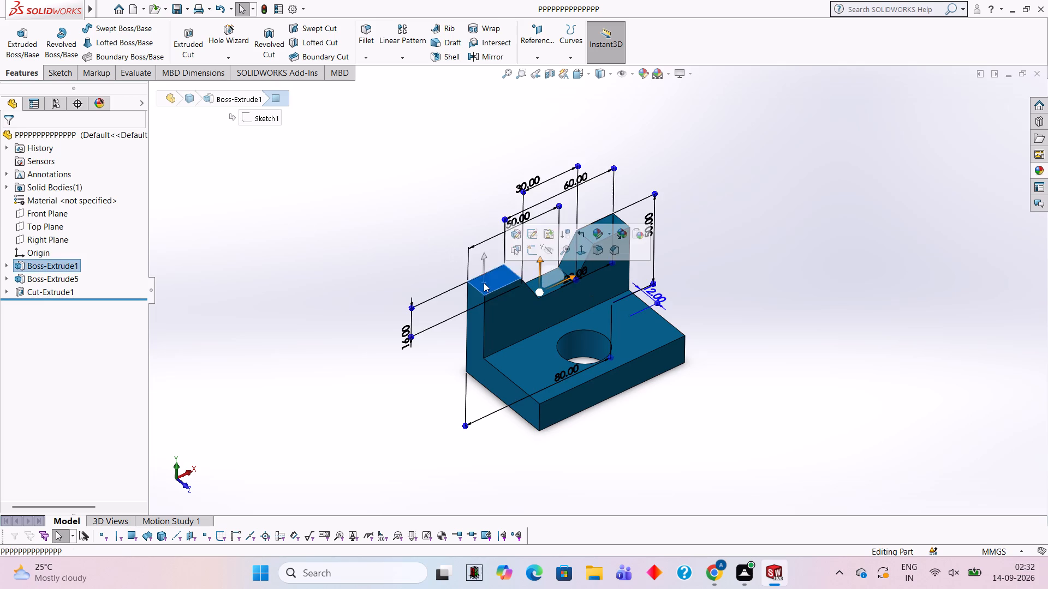
pyautogui.click(804, 372)
pyautogui.click(617, 221)
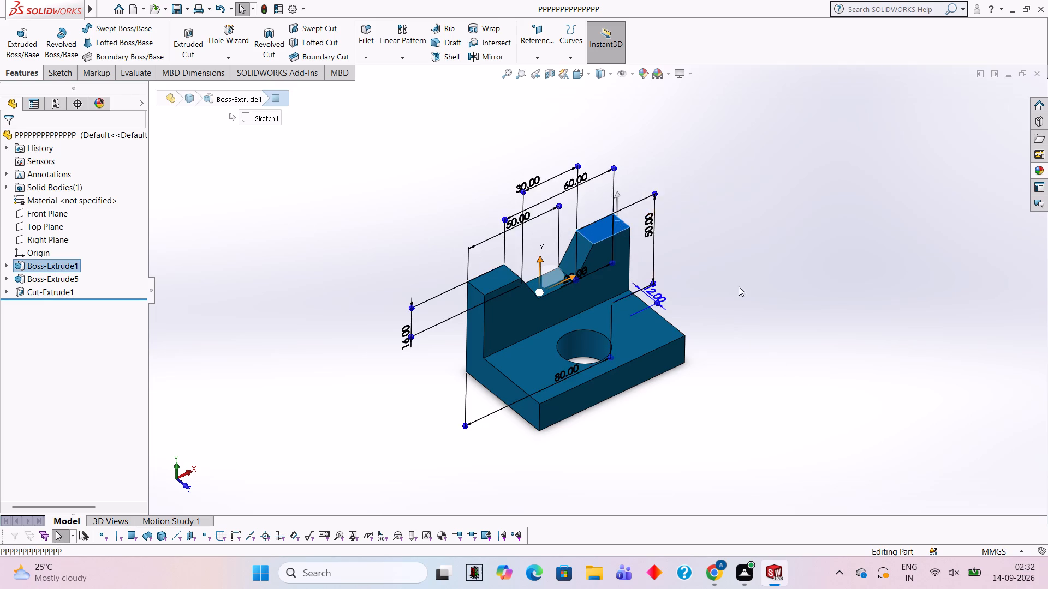
pyautogui.click(746, 295)
pyautogui.click(540, 277)
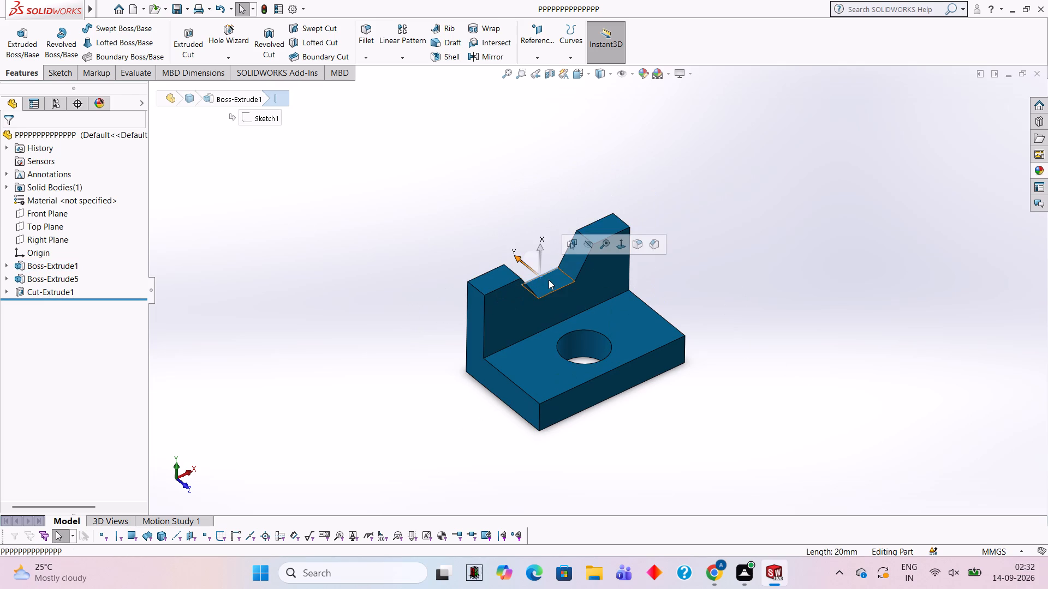
pyautogui.click(995, 372)
pyautogui.click(966, 382)
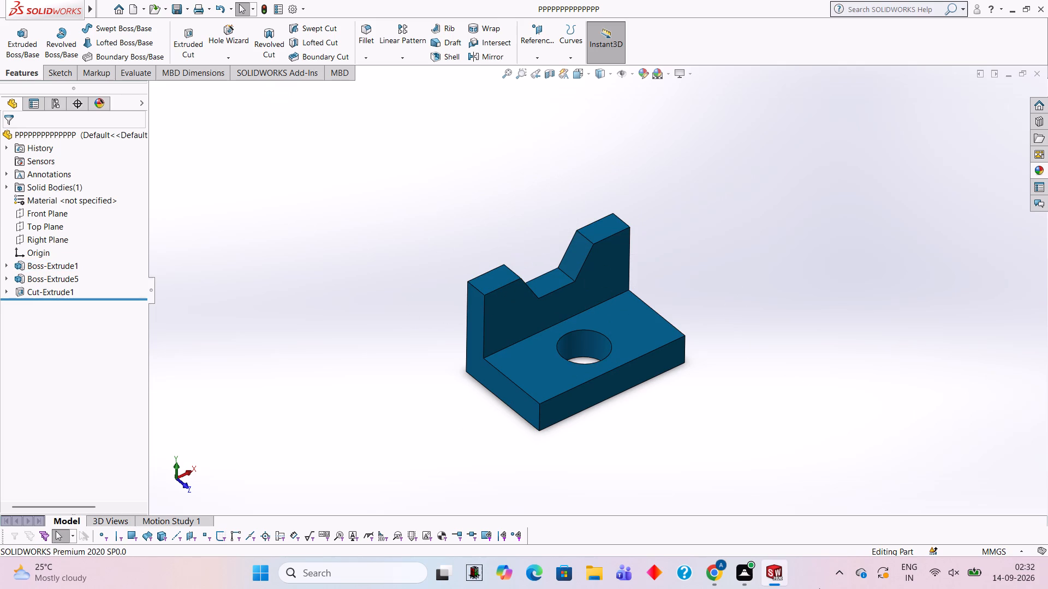